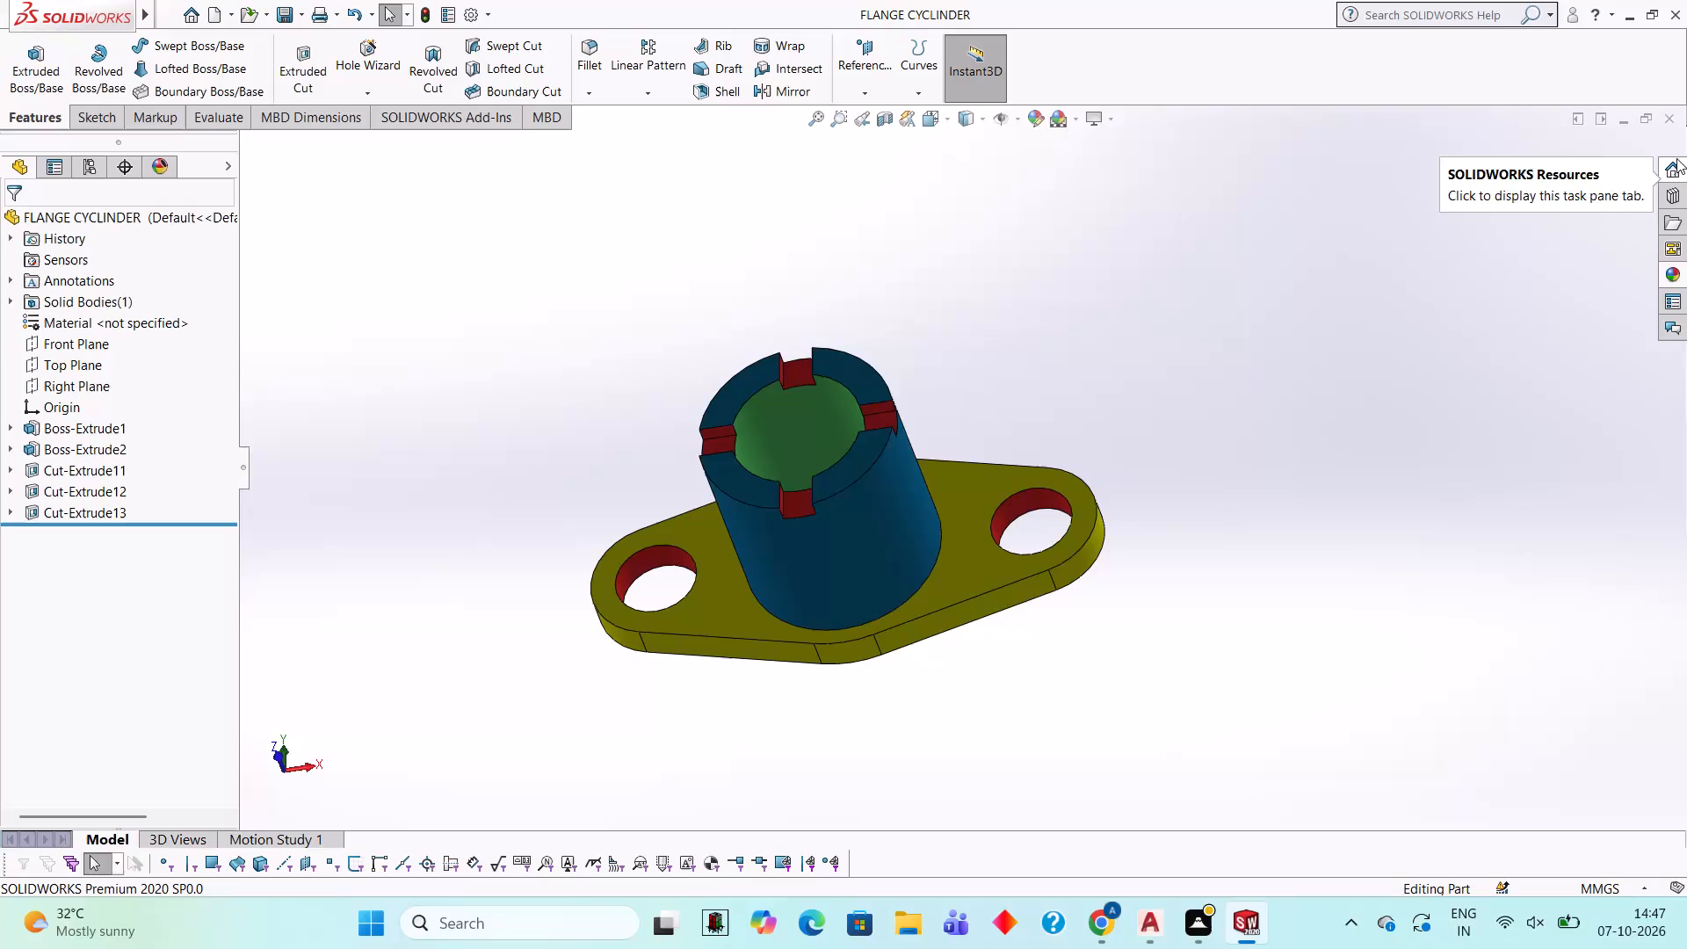
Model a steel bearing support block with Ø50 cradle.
Close the FLANGE CYLINDER part document.
{"action": "left_click", "coordinate": [1672, 126]}
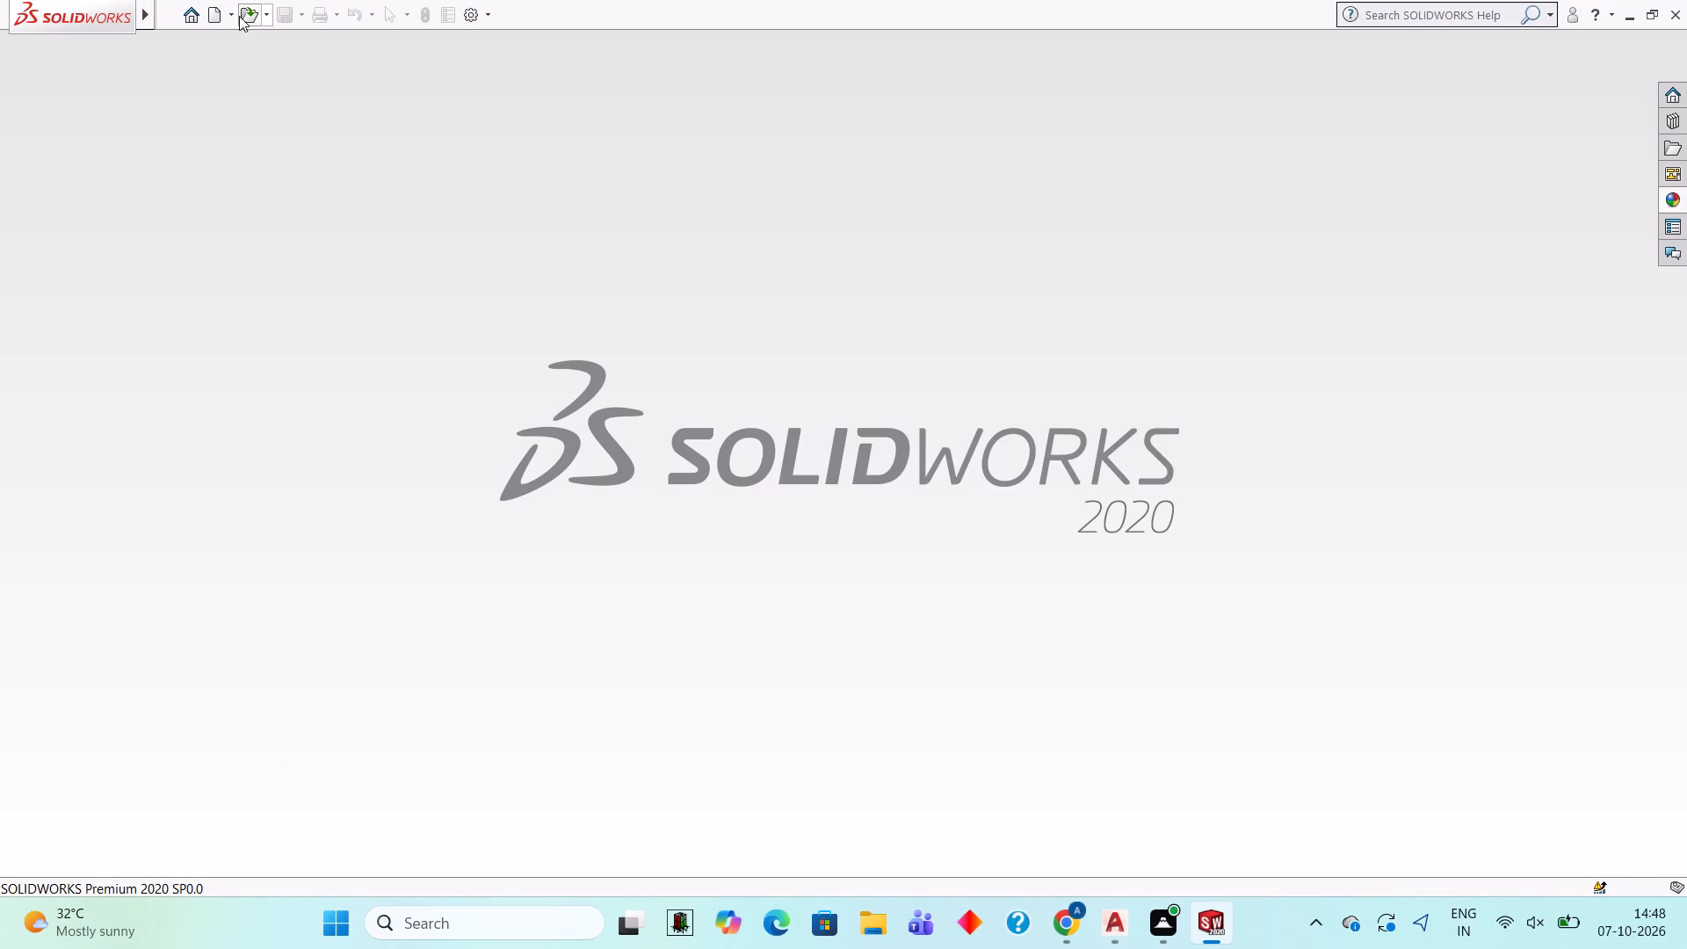
Create a new part document.
{"action": "left_click", "coordinate": [209, 19]}
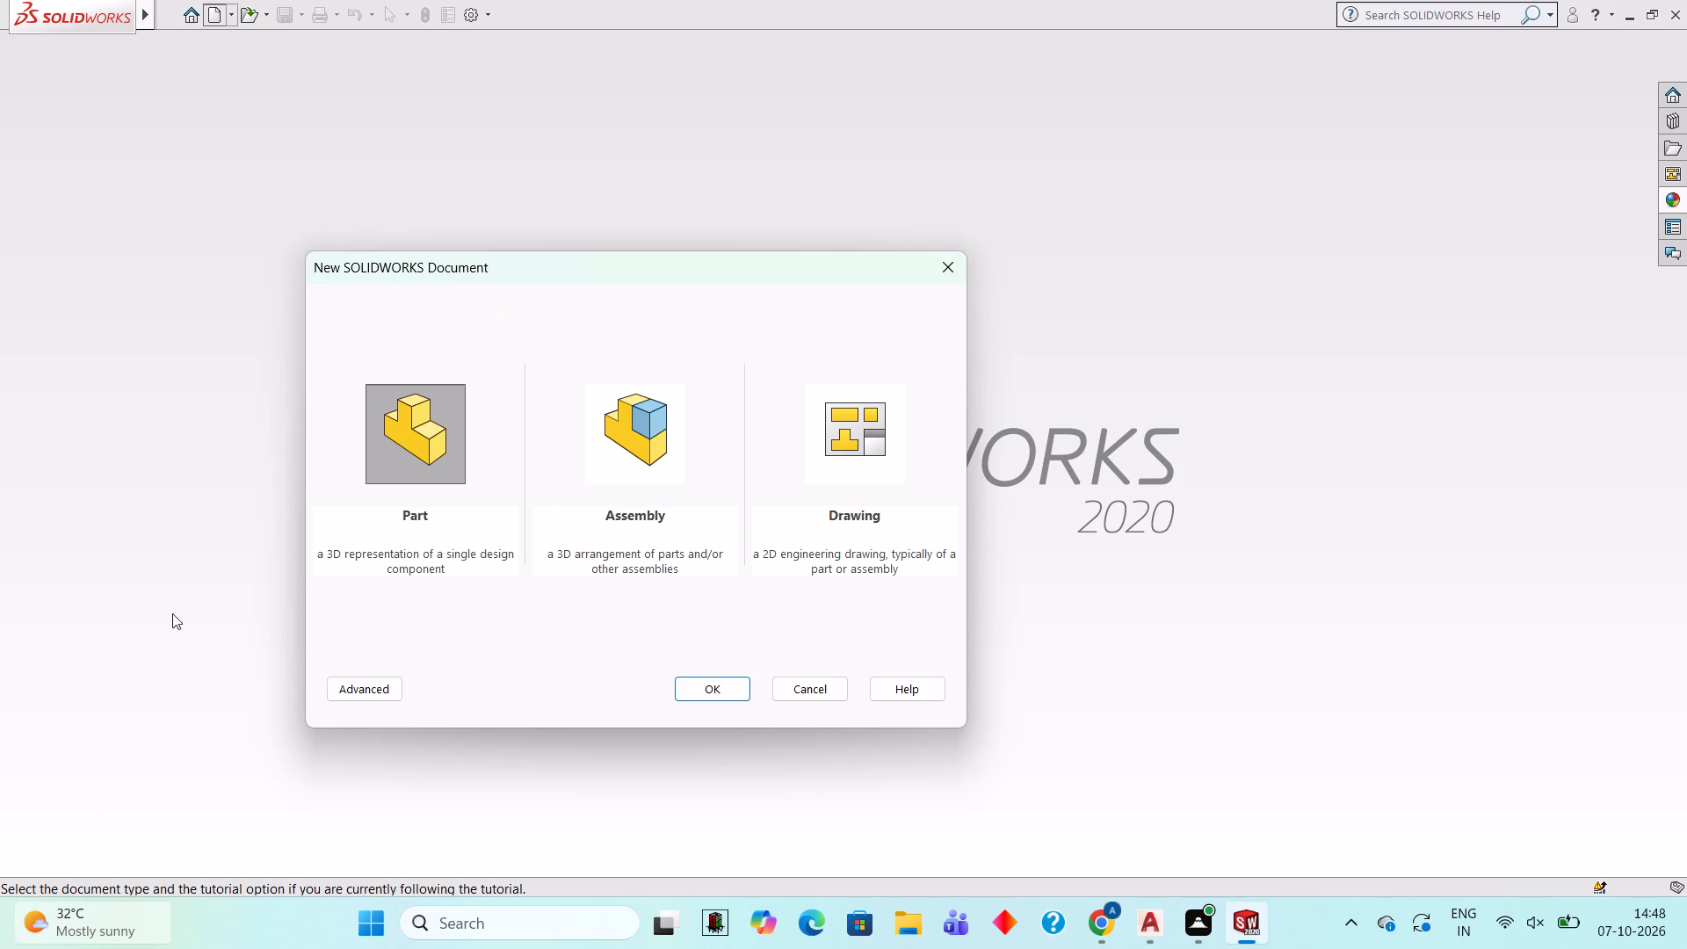
{"action": "left_click", "coordinate": [706, 690]}
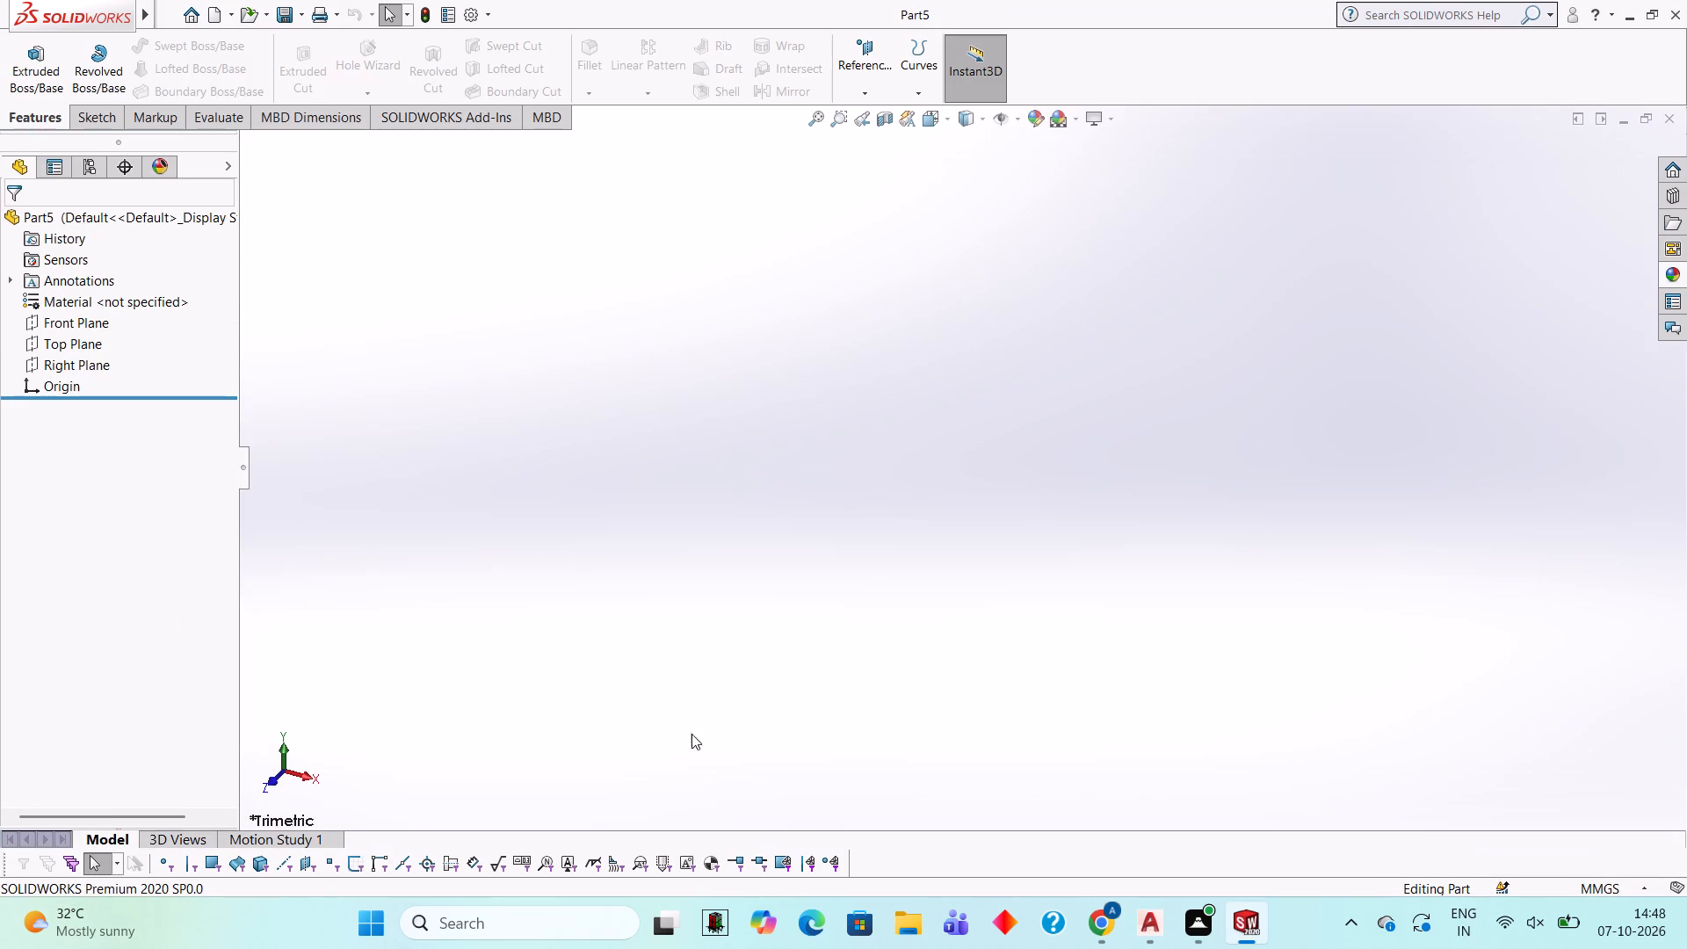
Sketch a closed rectangle of lines on the Front Plane, 130 mm wide and 90 mm high, with one corner on the origin.
{"action": "left_click", "coordinate": [97, 319]}
{"action": "left_click", "coordinate": [112, 297]}
{"action": "left_click", "coordinate": [771, 405]}
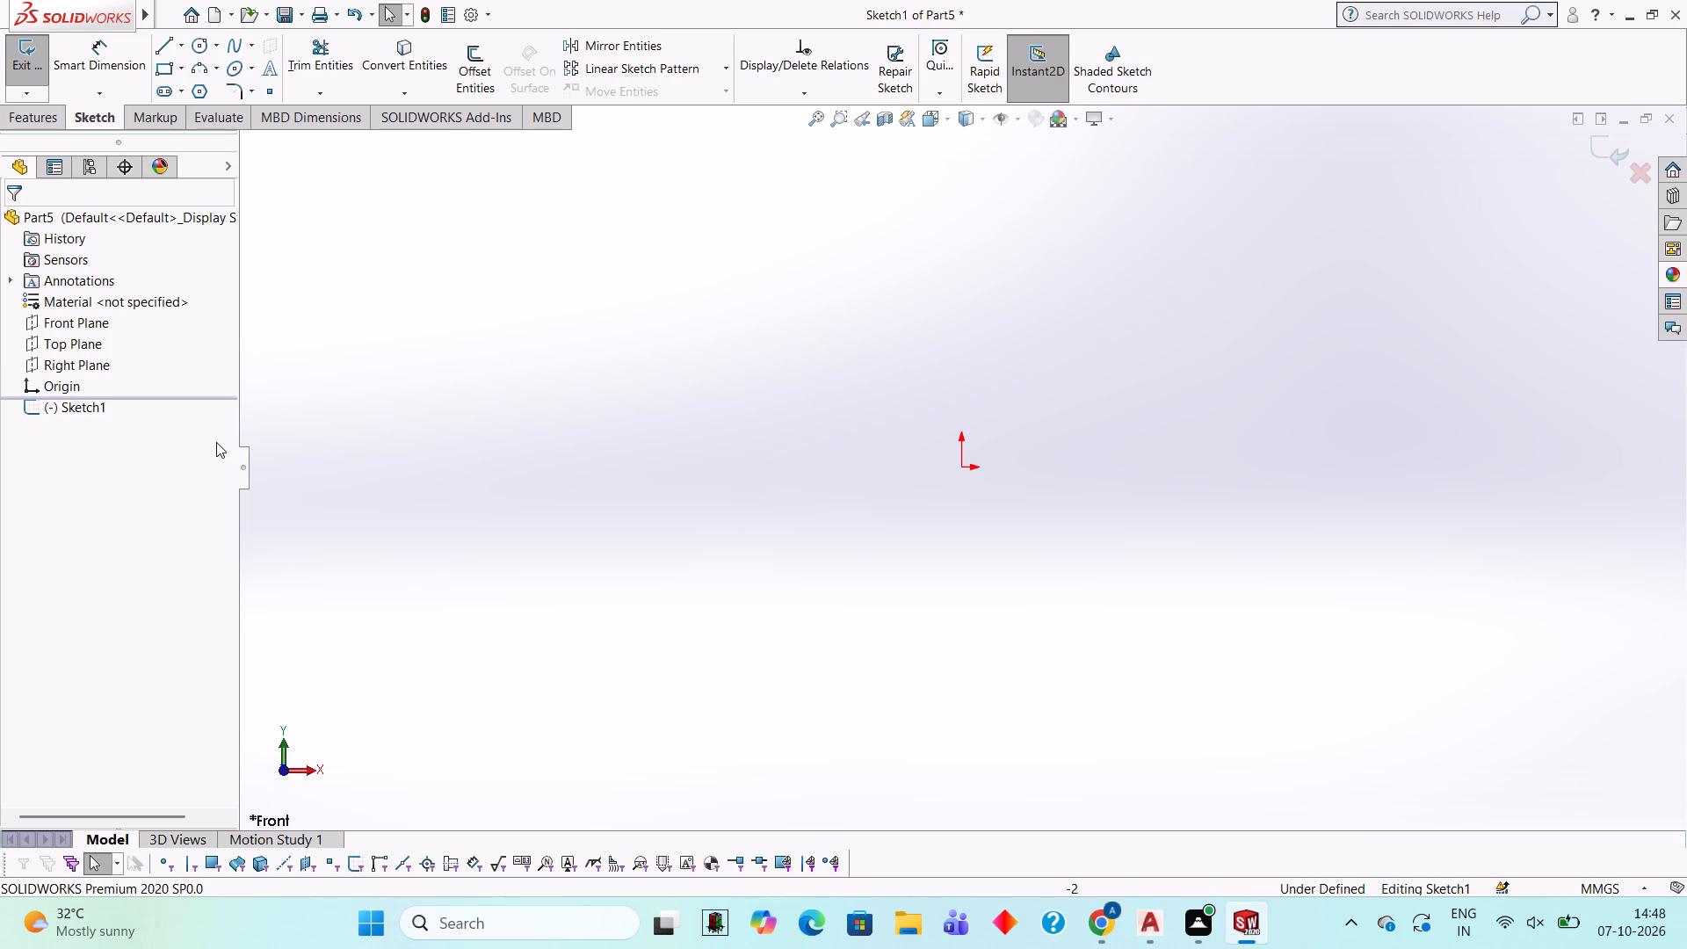
{"action": "left_click", "coordinate": [161, 50]}
{"action": "left_click", "coordinate": [961, 469]}
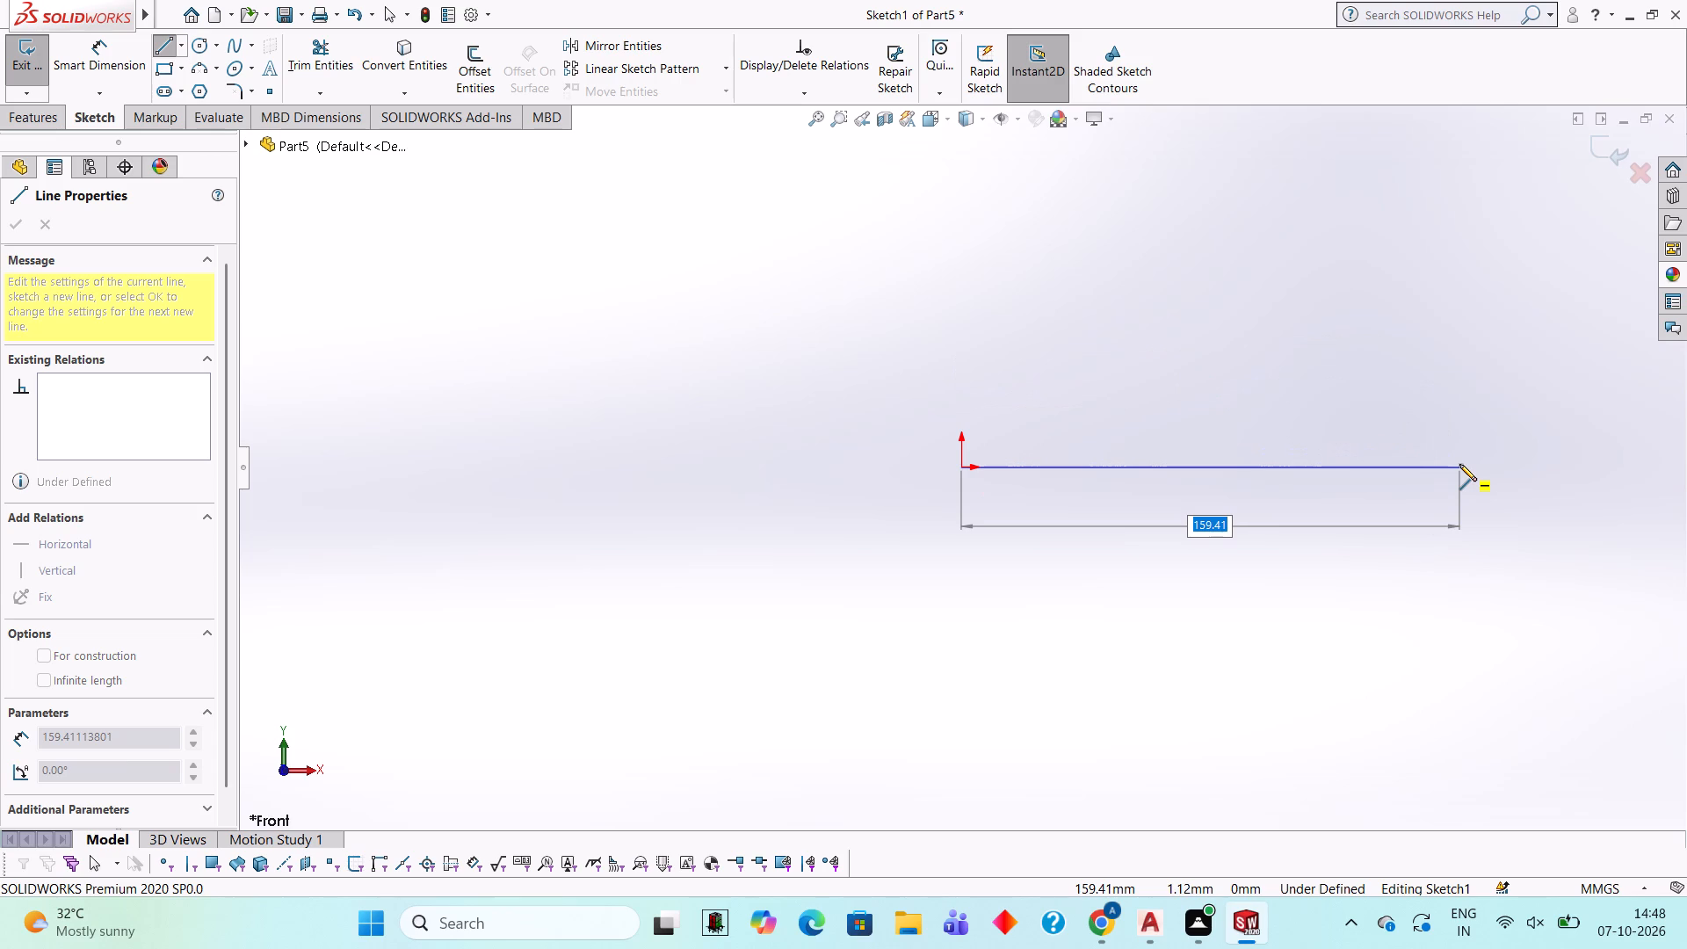
{"action": "type", "text": "130"}
{"action": "key", "text": "Return"}
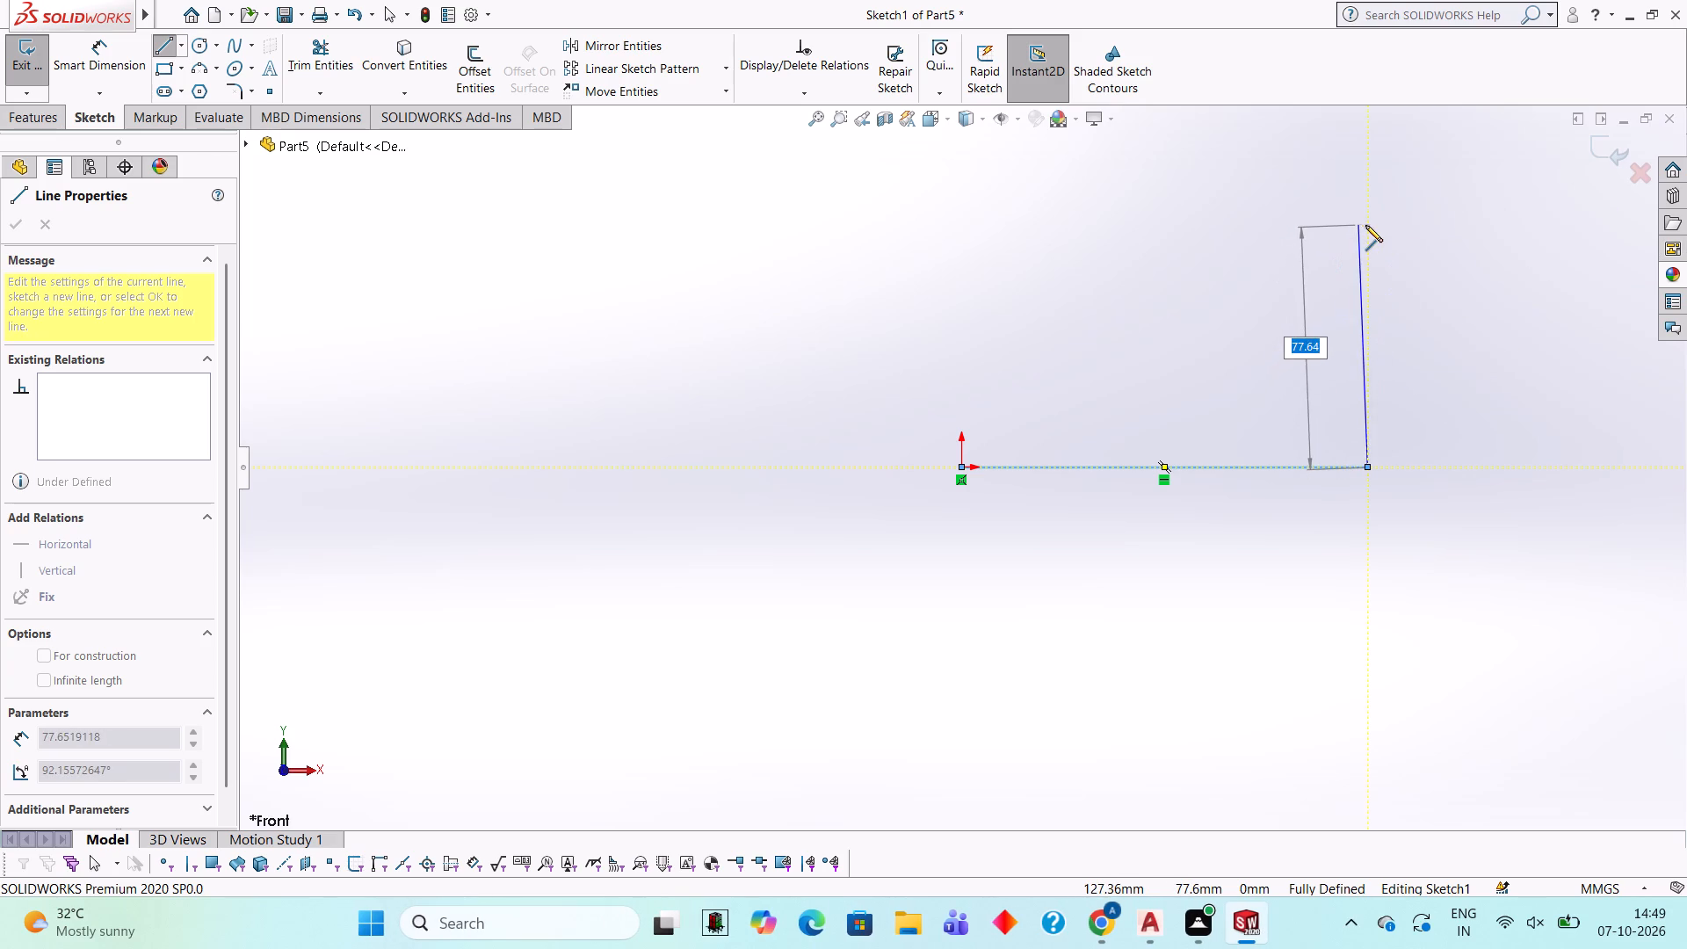
{"action": "type", "text": "90"}
{"action": "key", "text": "Return"}
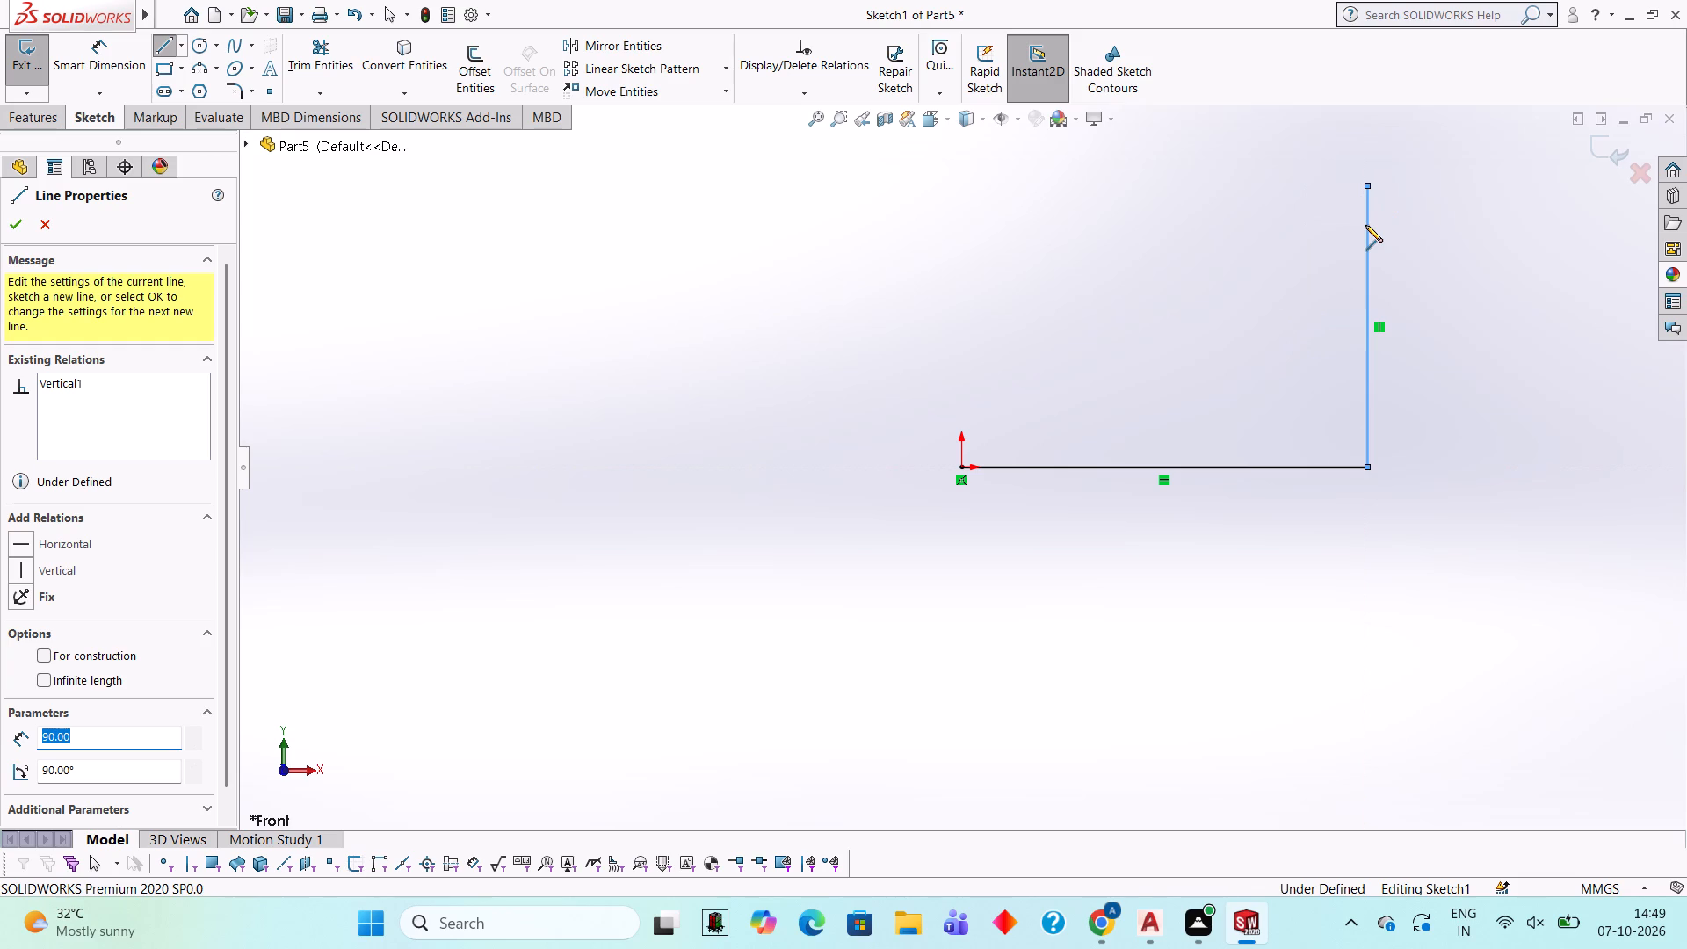
{"action": "left_click", "coordinate": [960, 185]}
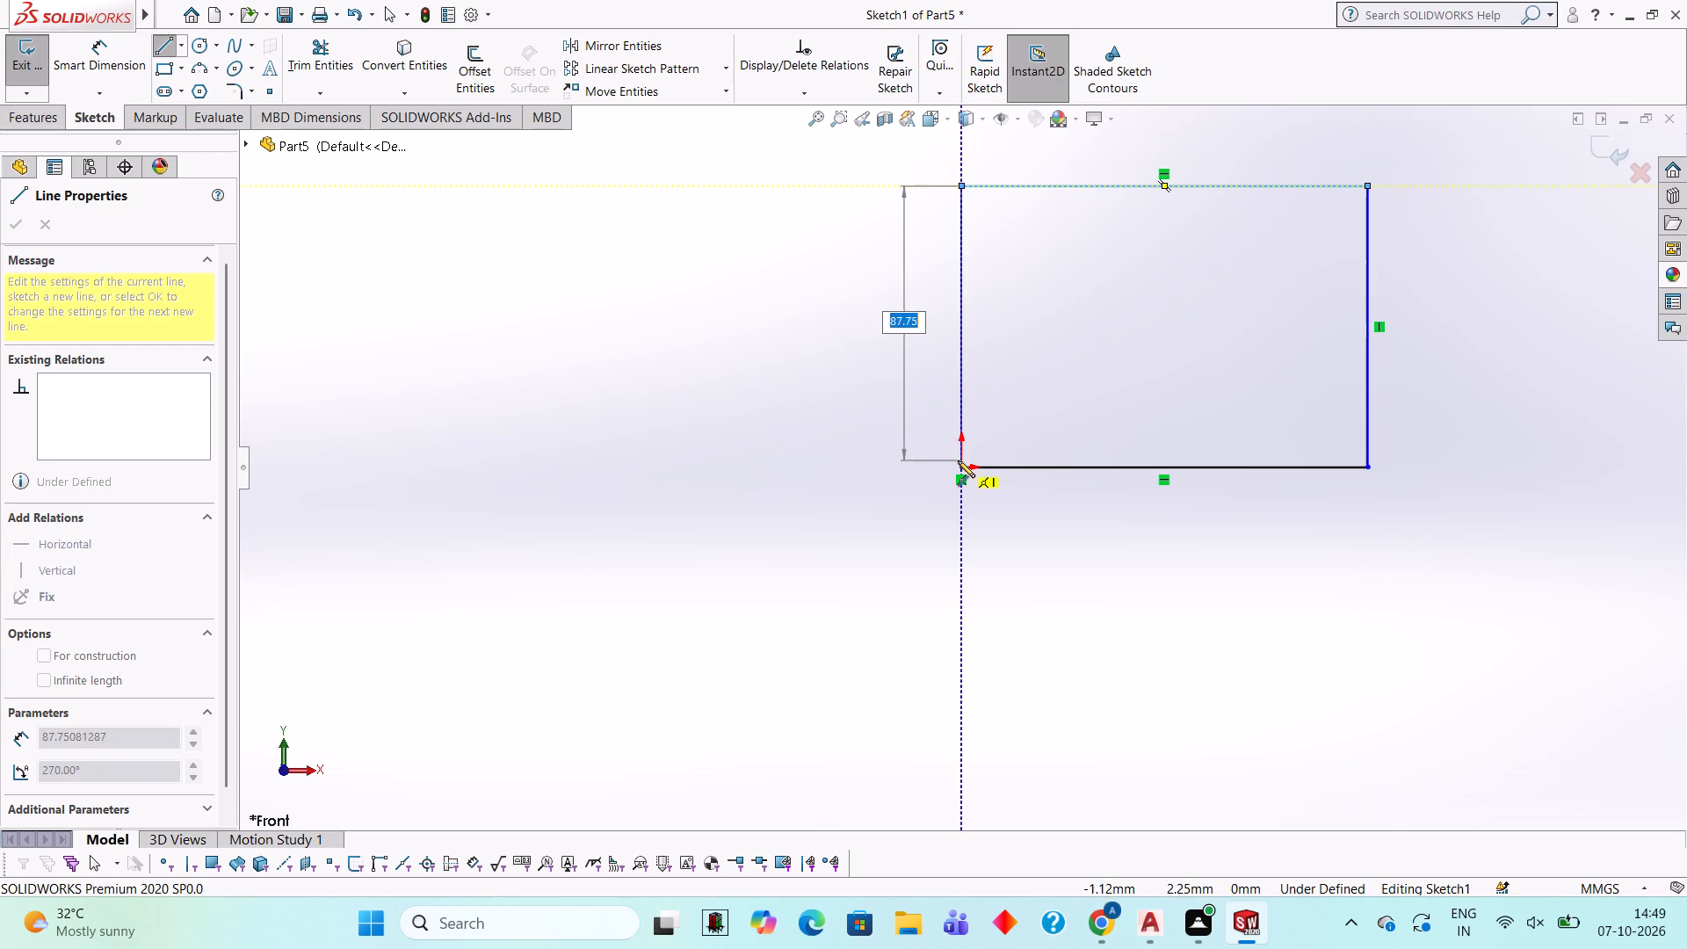
{"action": "left_click", "coordinate": [959, 466]}
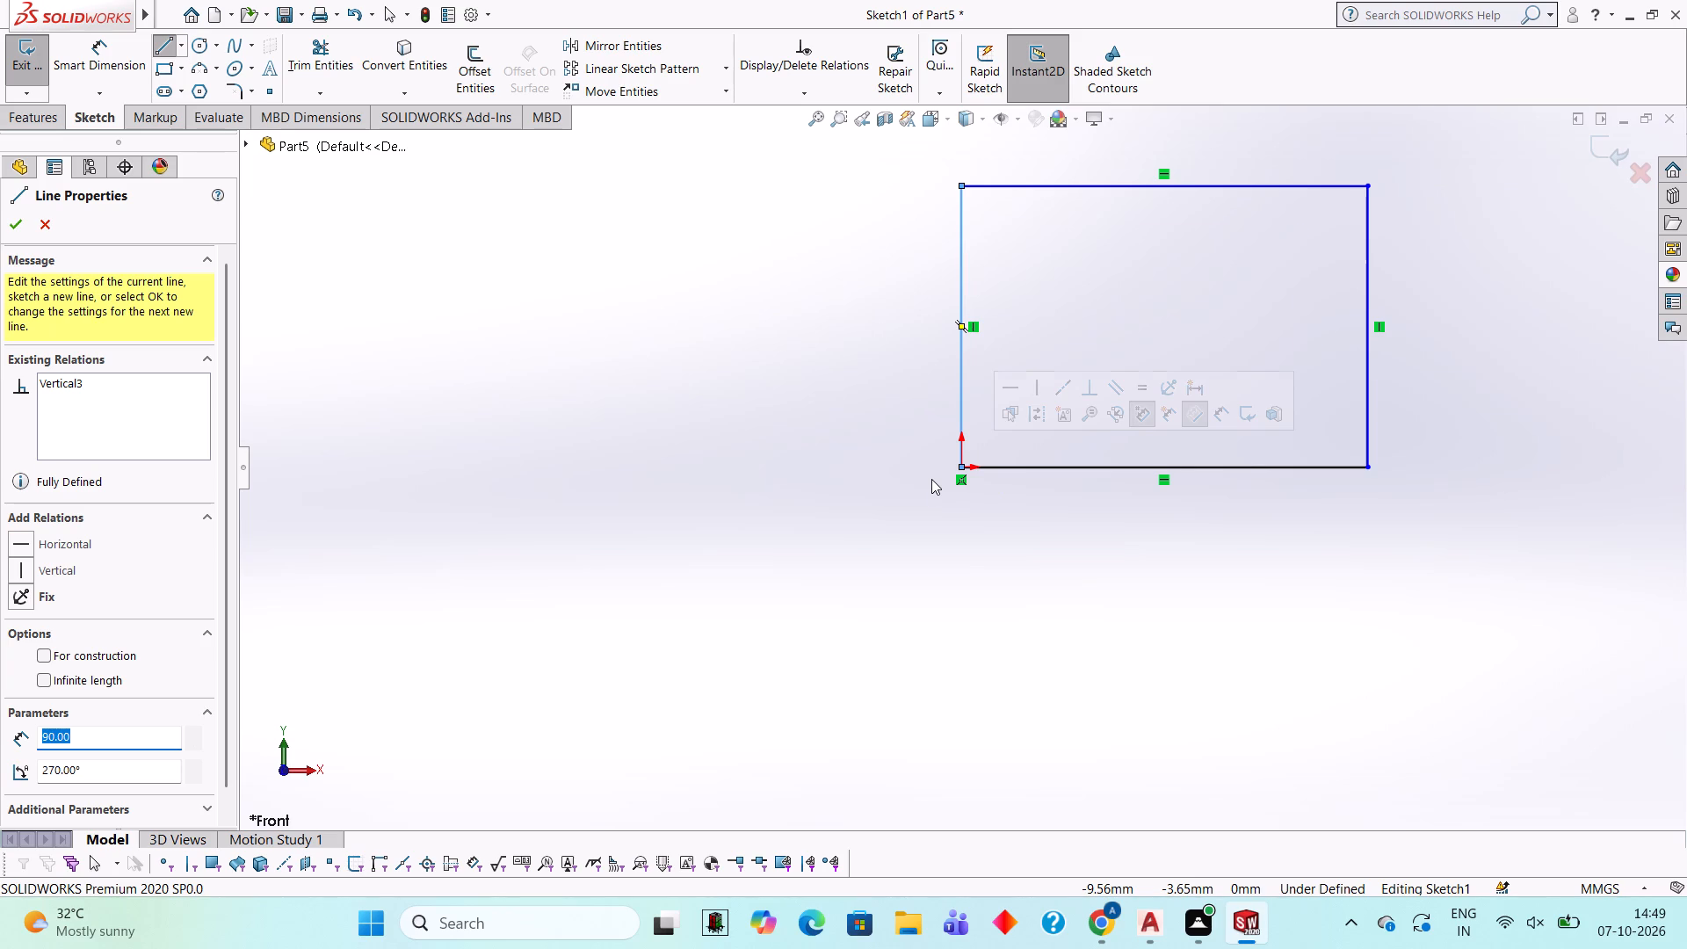
Extrude the rectangle as a blind boss 40 mm deep.
{"action": "scroll", "coordinate": [931, 479], "scroll_direction": "up", "scroll_amount": 1}
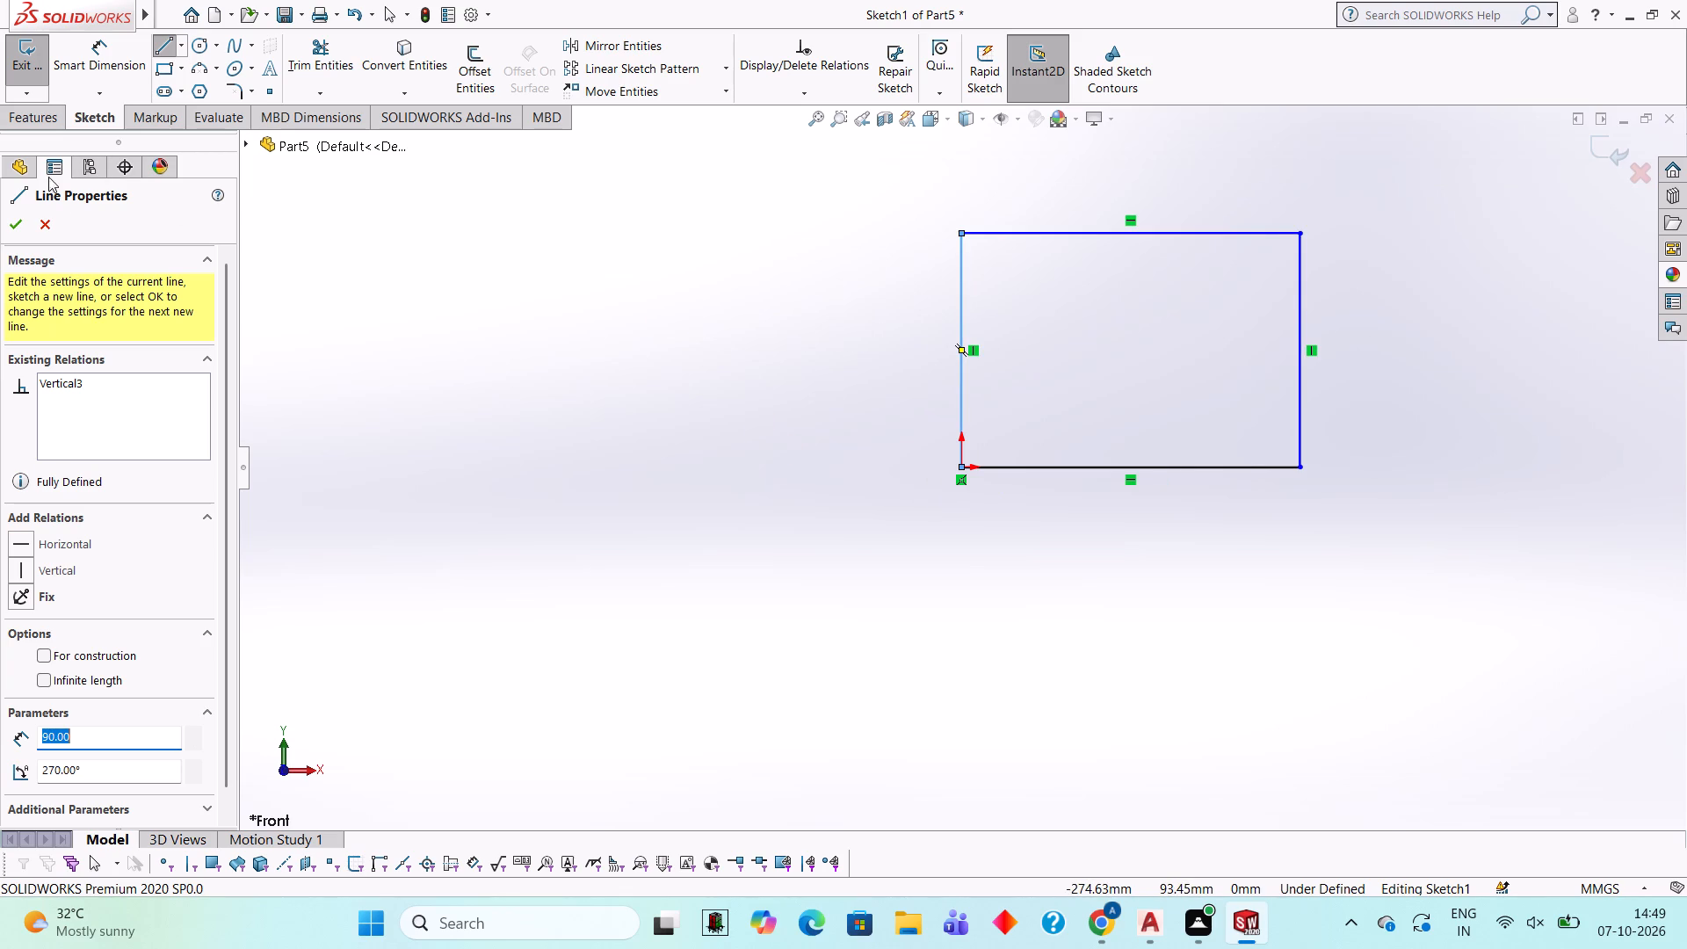
{"action": "left_click", "coordinate": [42, 115]}
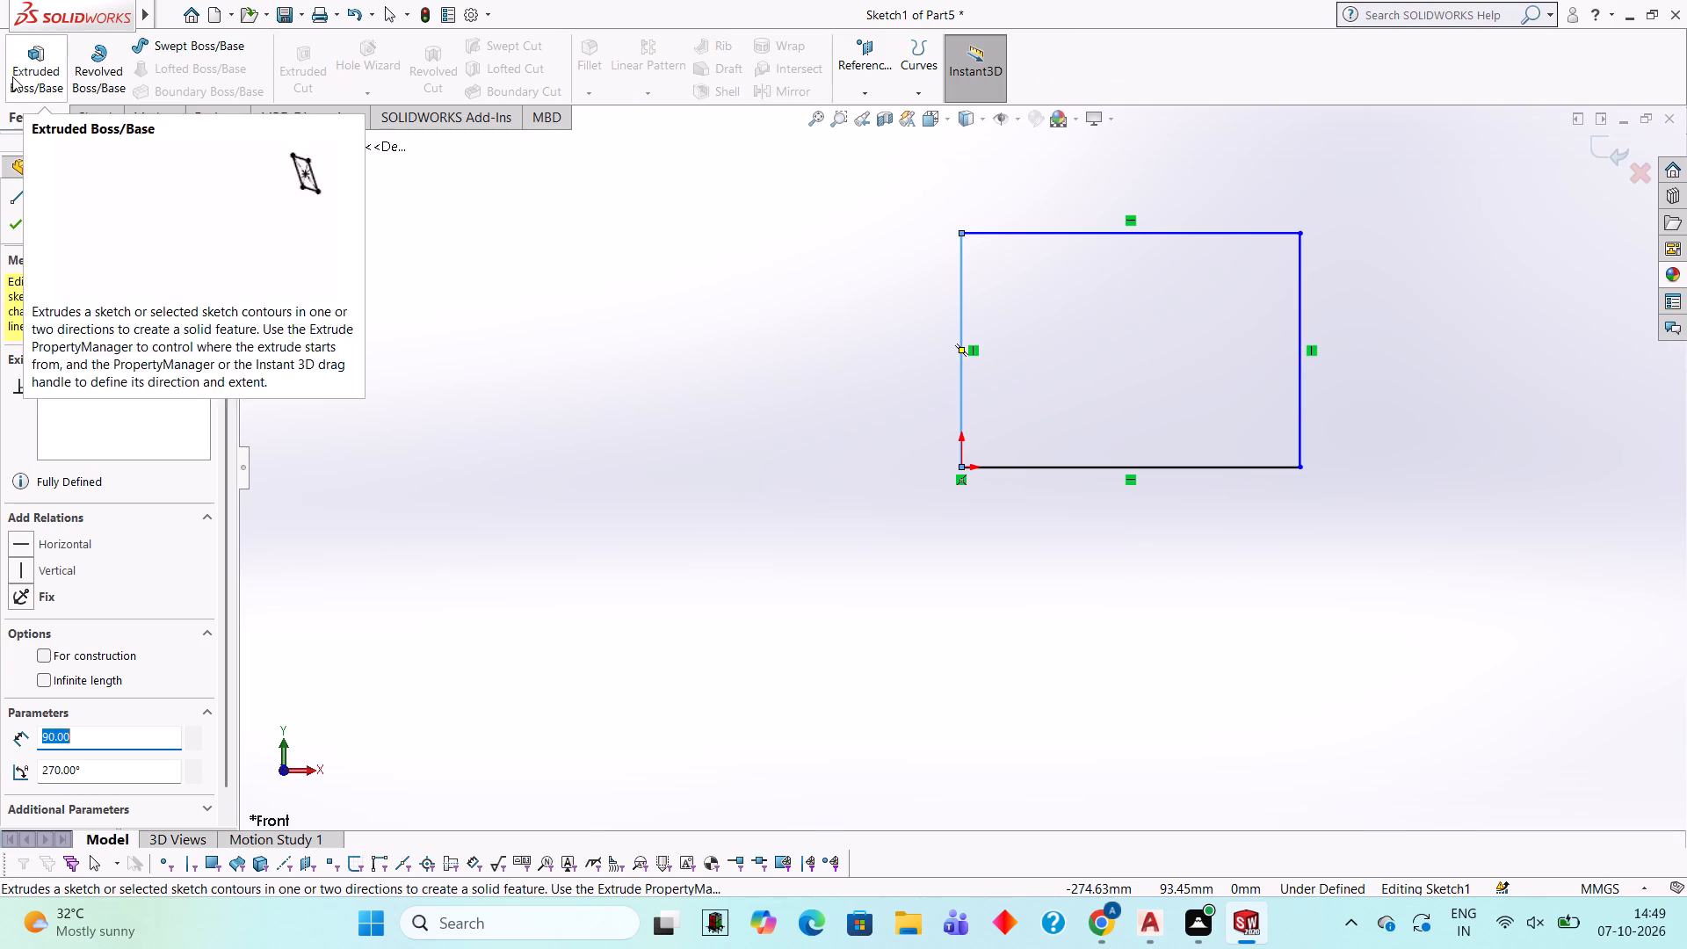
{"action": "left_click", "coordinate": [12, 76]}
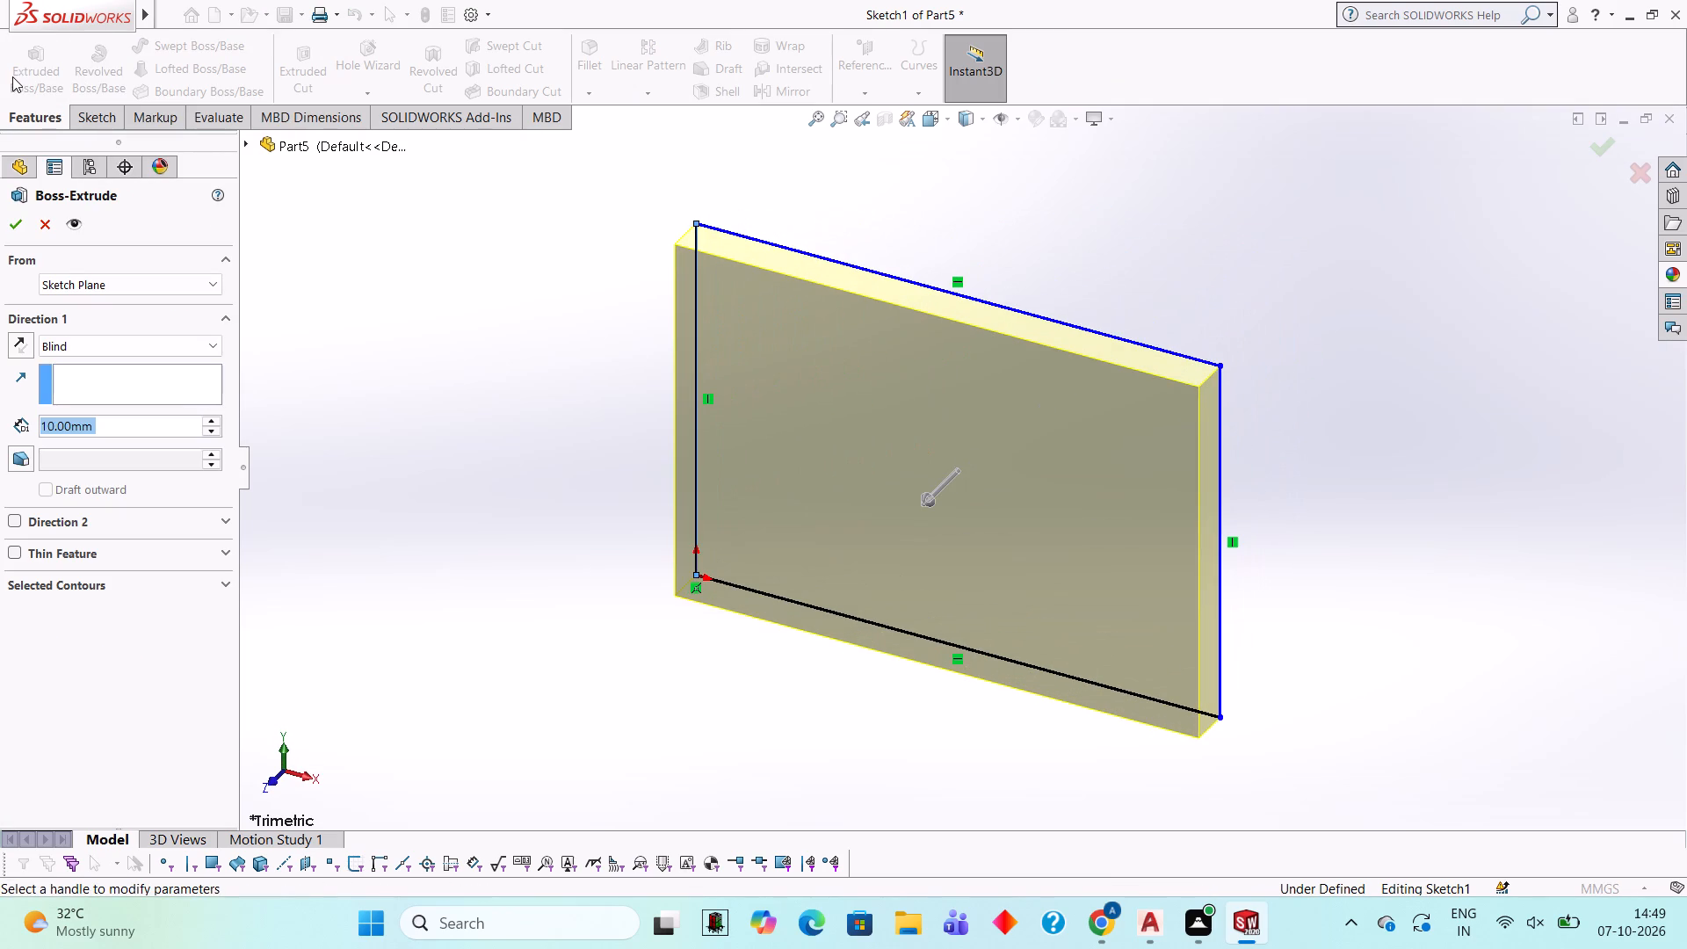
{"action": "type", "text": "40"}
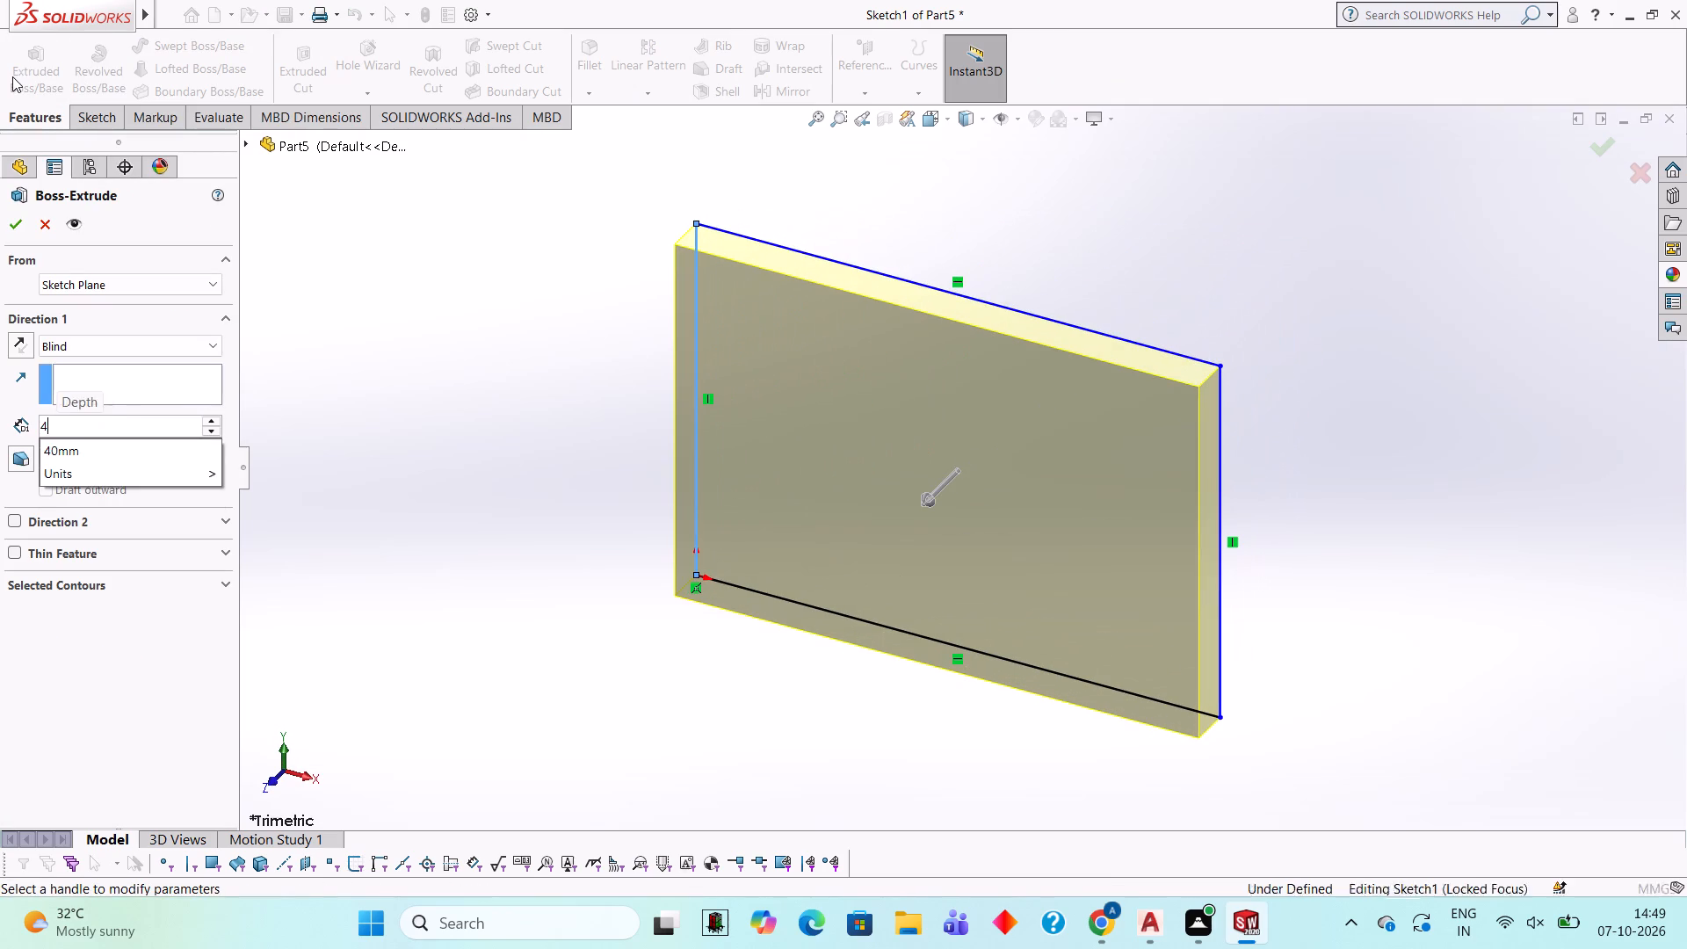
{"action": "key", "text": "Return"}
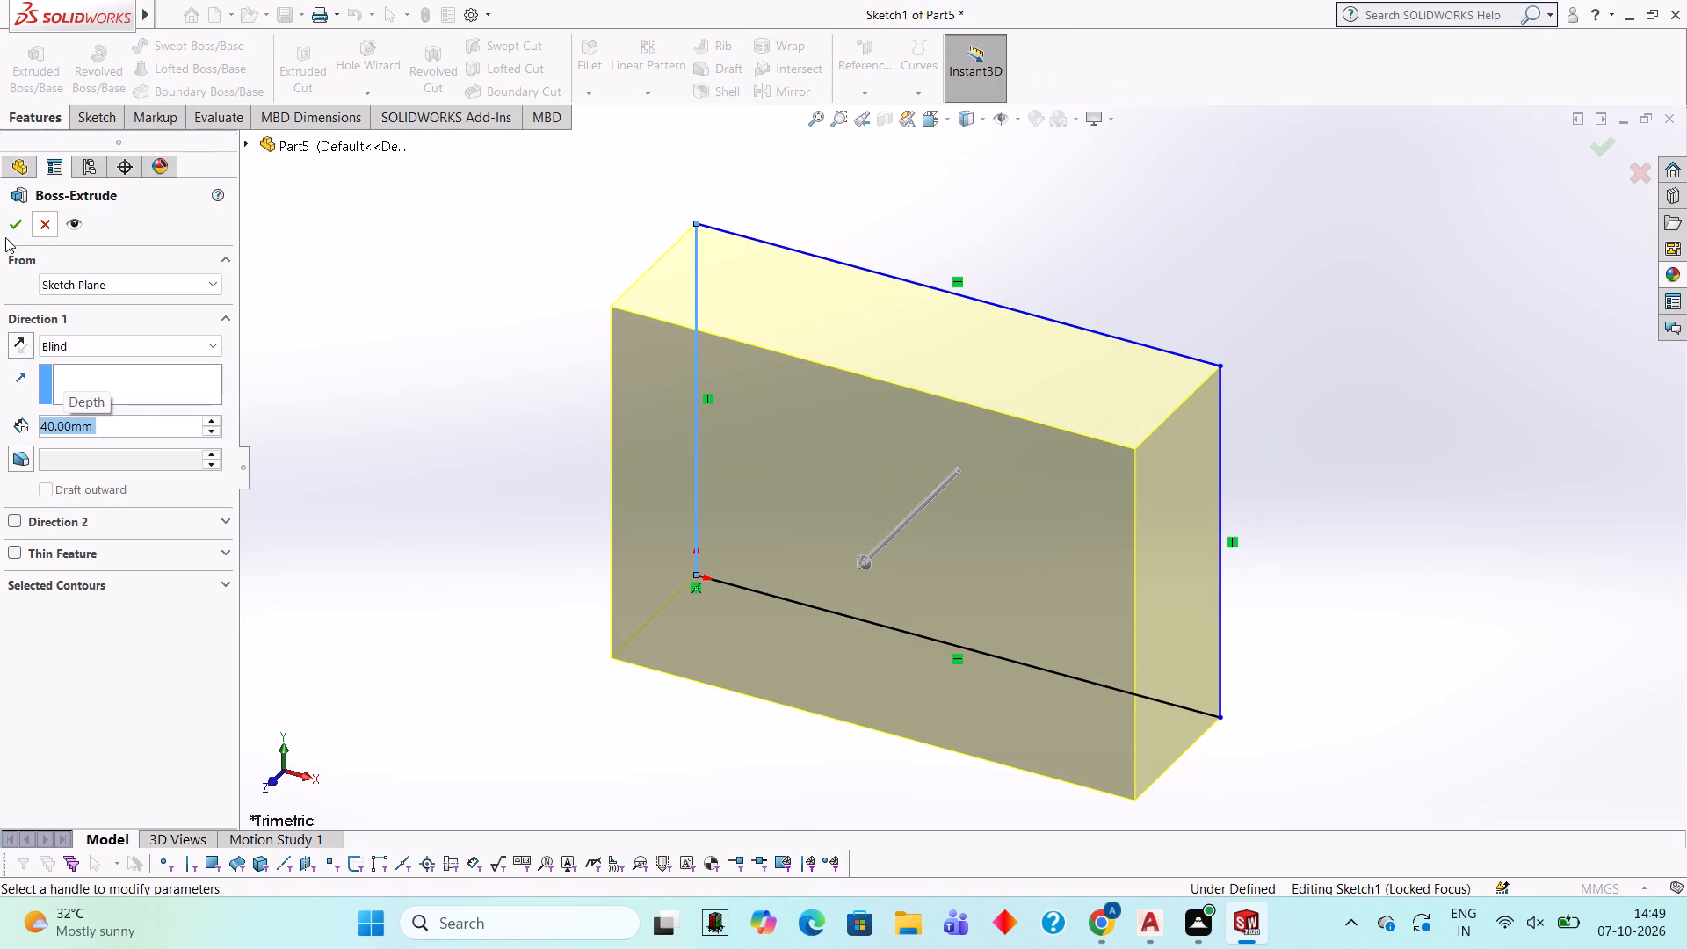
{"action": "left_click", "coordinate": [27, 216]}
{"action": "left_click", "coordinate": [334, 321]}
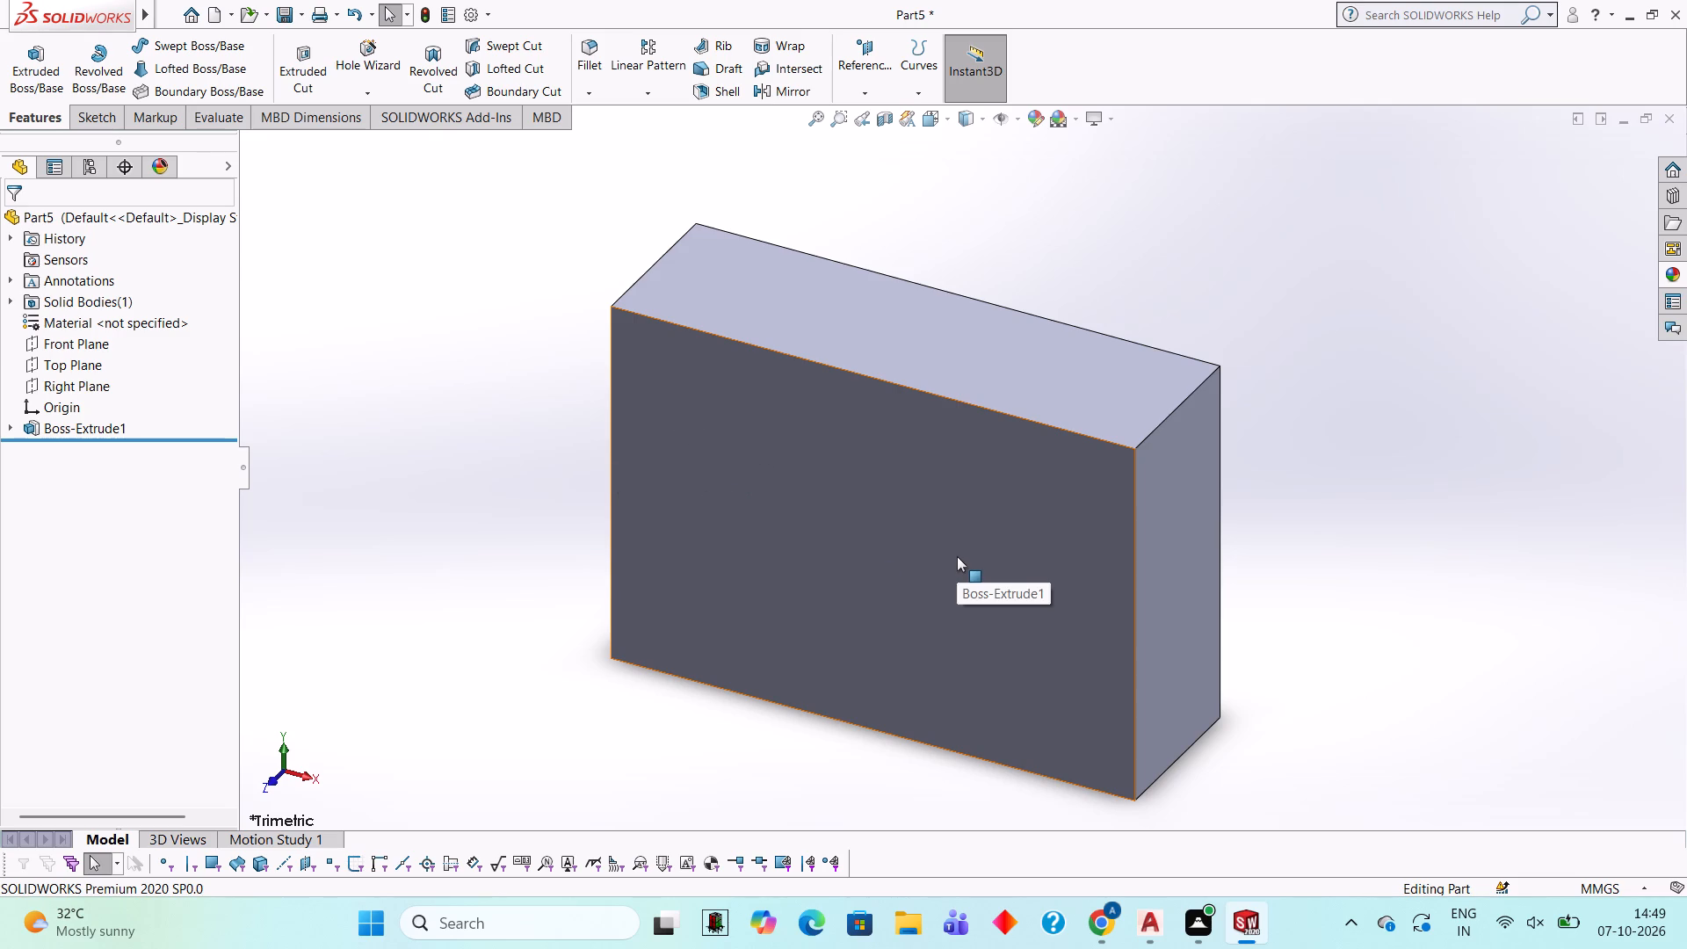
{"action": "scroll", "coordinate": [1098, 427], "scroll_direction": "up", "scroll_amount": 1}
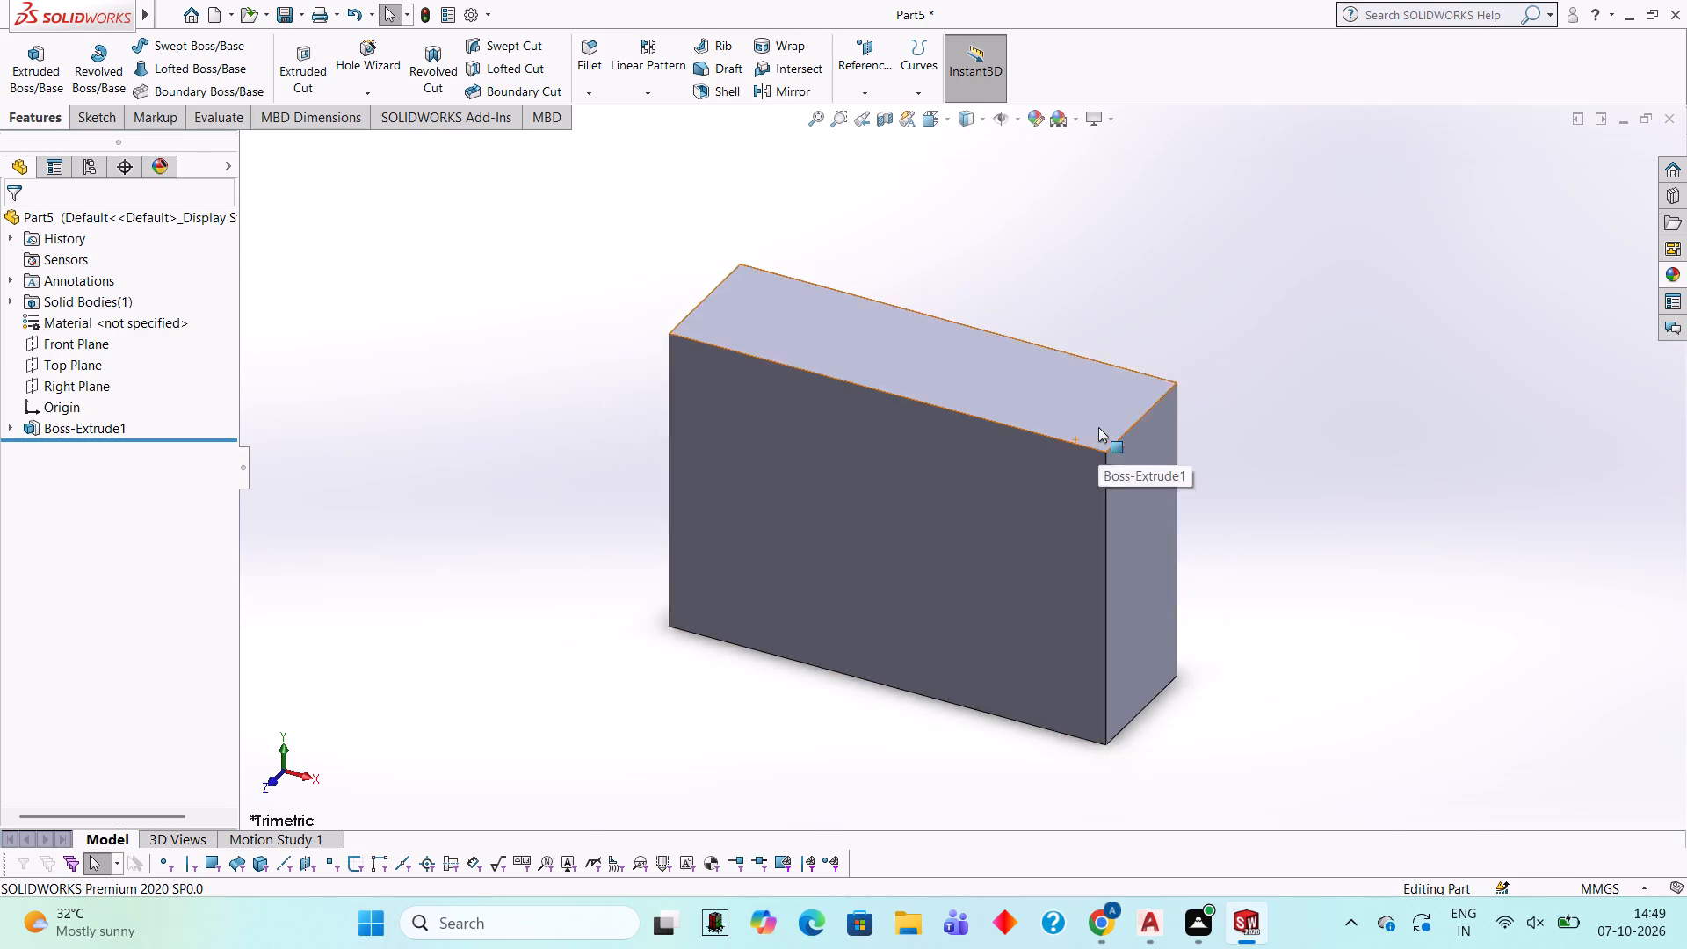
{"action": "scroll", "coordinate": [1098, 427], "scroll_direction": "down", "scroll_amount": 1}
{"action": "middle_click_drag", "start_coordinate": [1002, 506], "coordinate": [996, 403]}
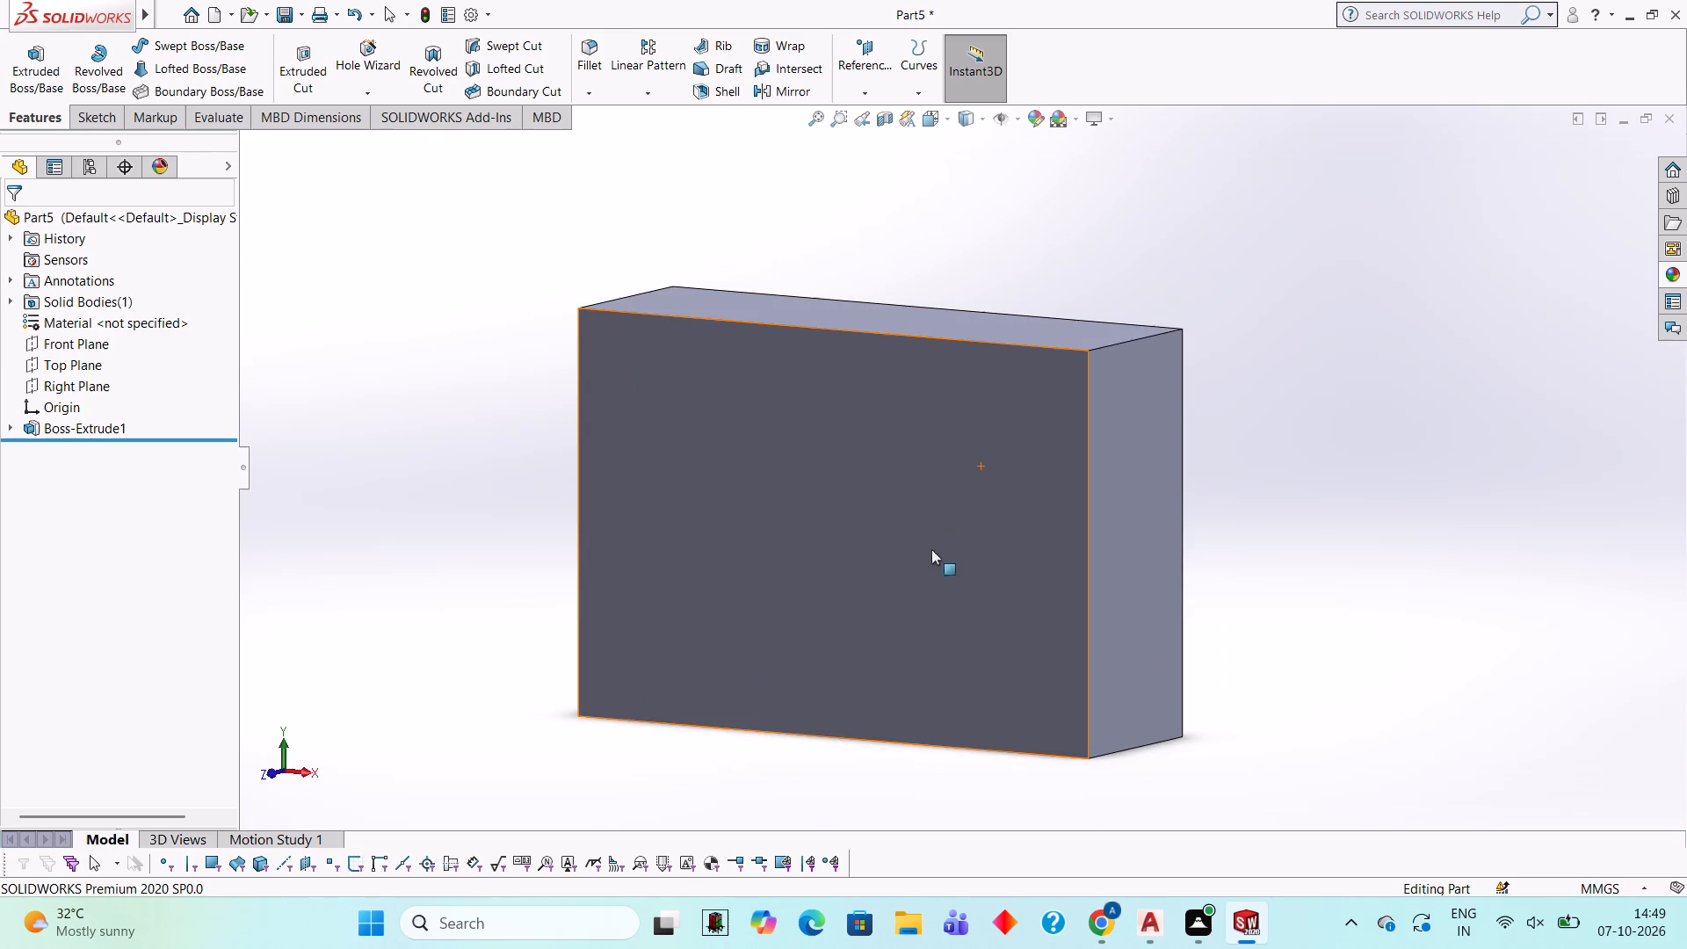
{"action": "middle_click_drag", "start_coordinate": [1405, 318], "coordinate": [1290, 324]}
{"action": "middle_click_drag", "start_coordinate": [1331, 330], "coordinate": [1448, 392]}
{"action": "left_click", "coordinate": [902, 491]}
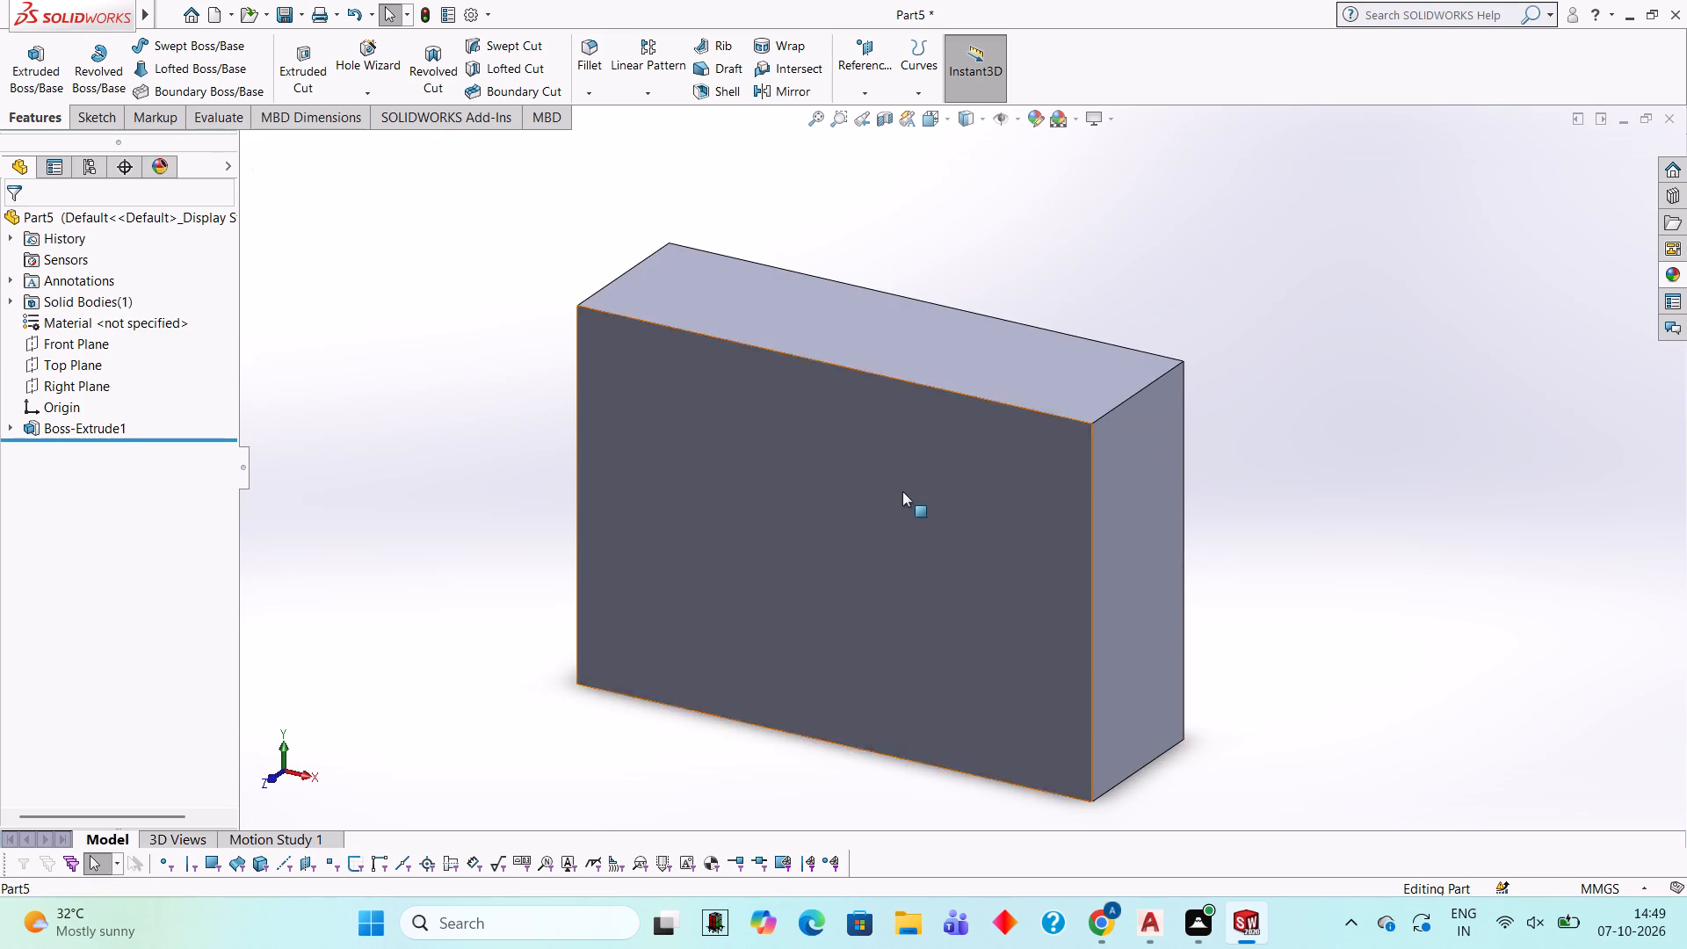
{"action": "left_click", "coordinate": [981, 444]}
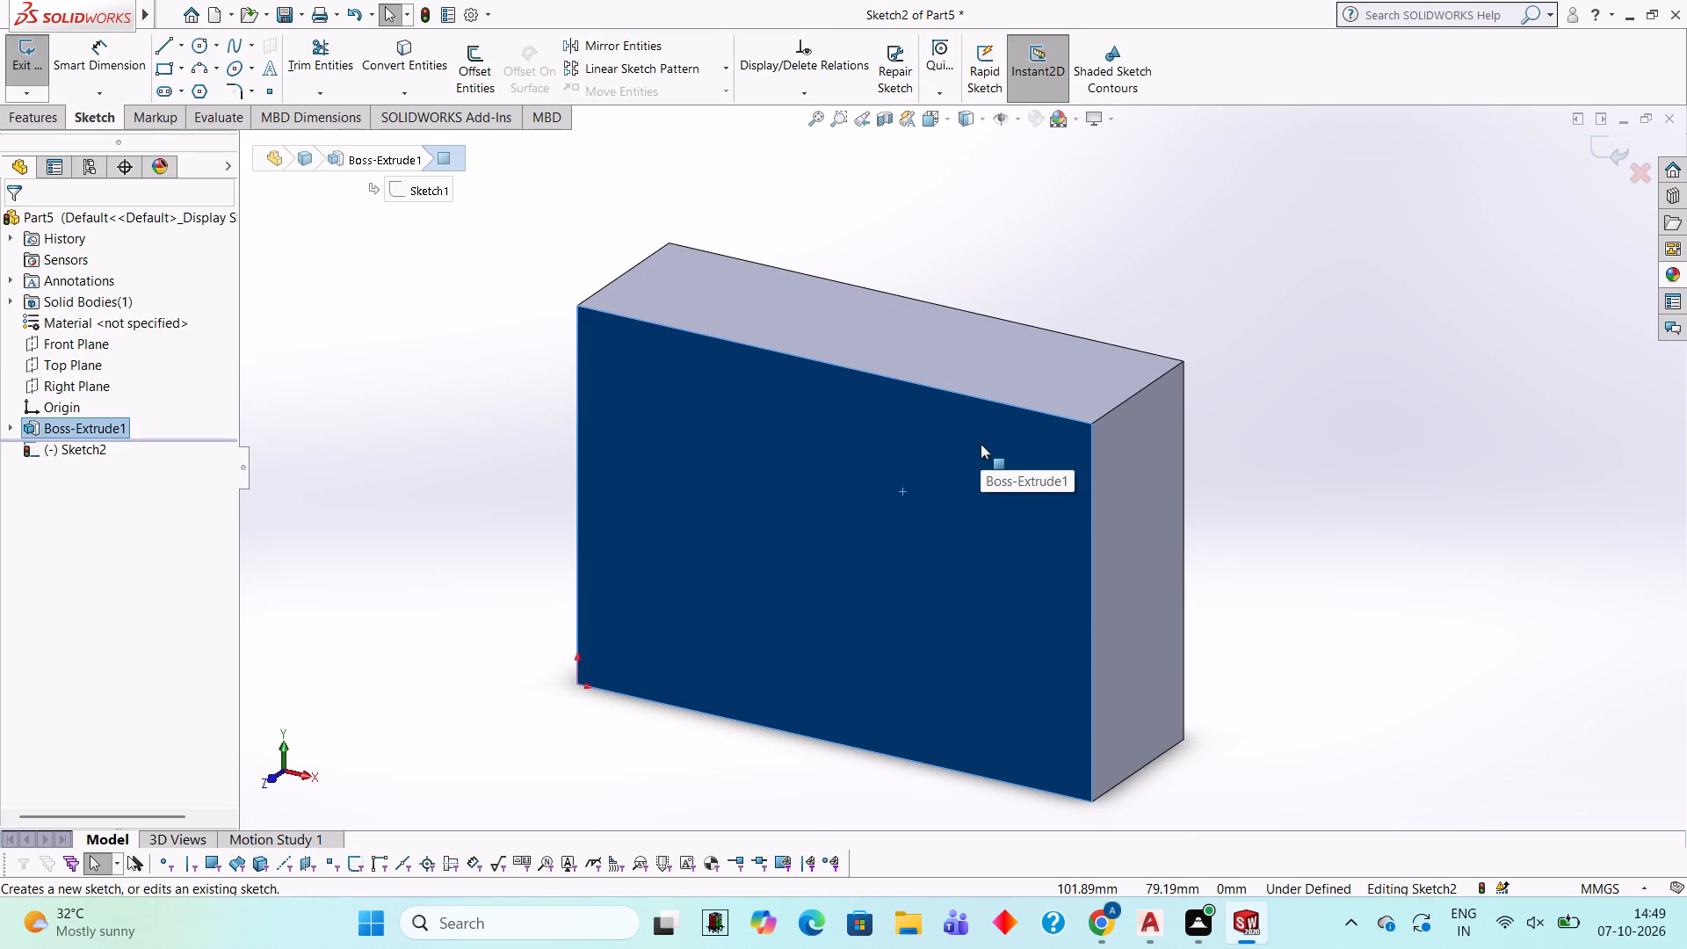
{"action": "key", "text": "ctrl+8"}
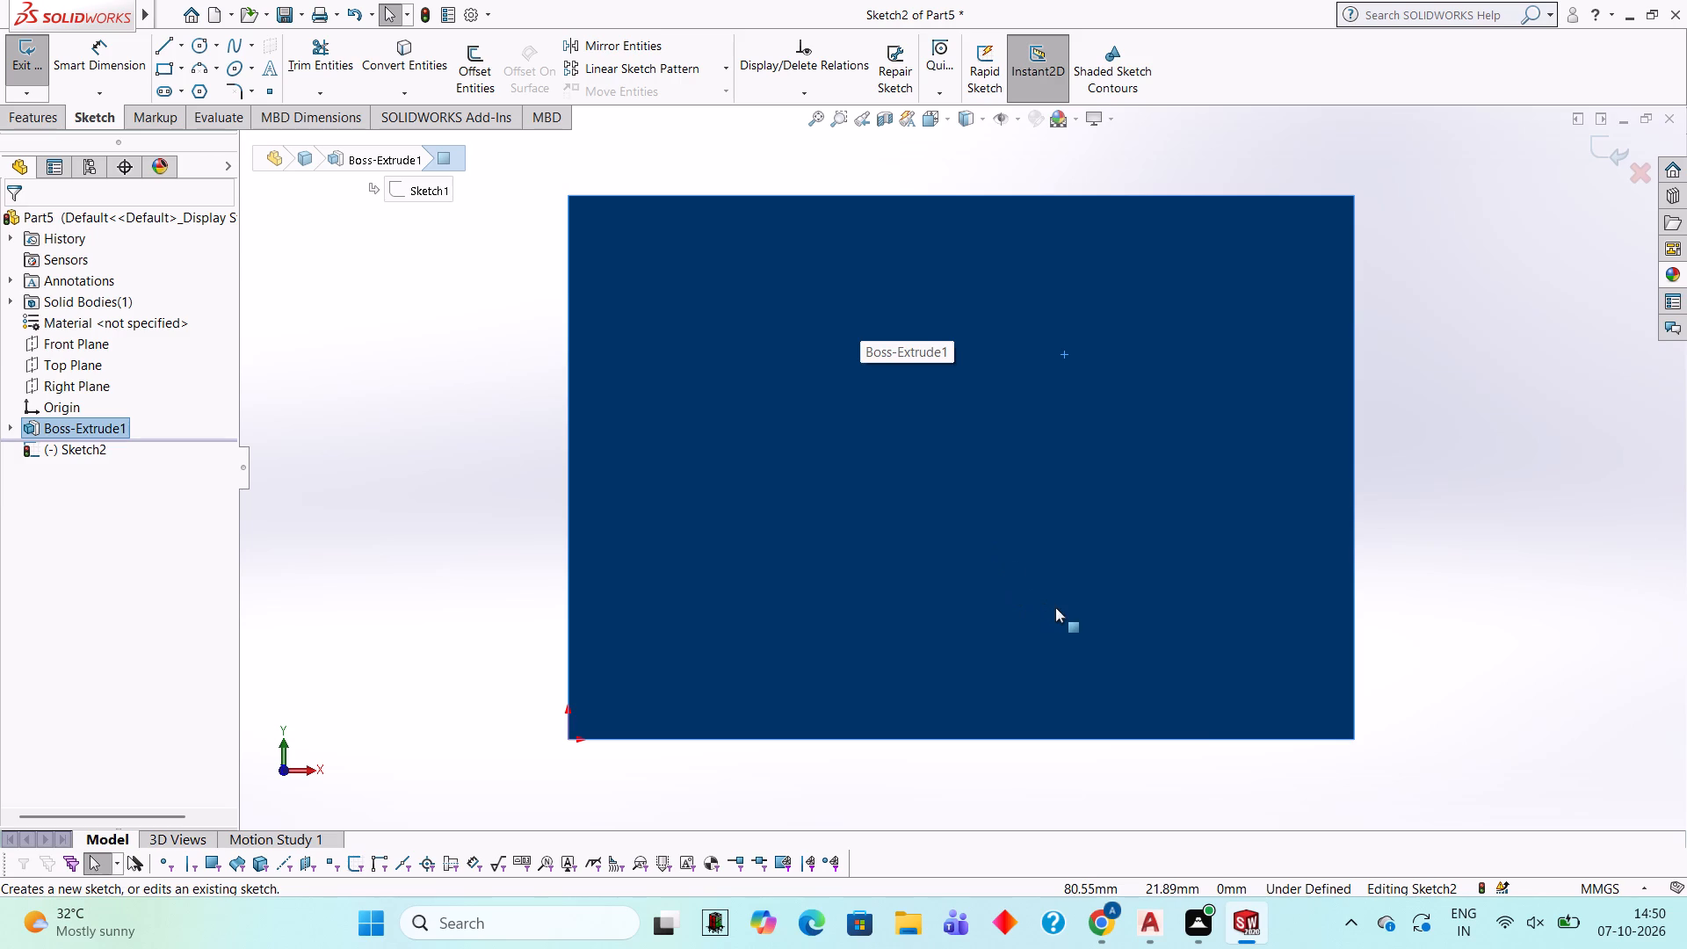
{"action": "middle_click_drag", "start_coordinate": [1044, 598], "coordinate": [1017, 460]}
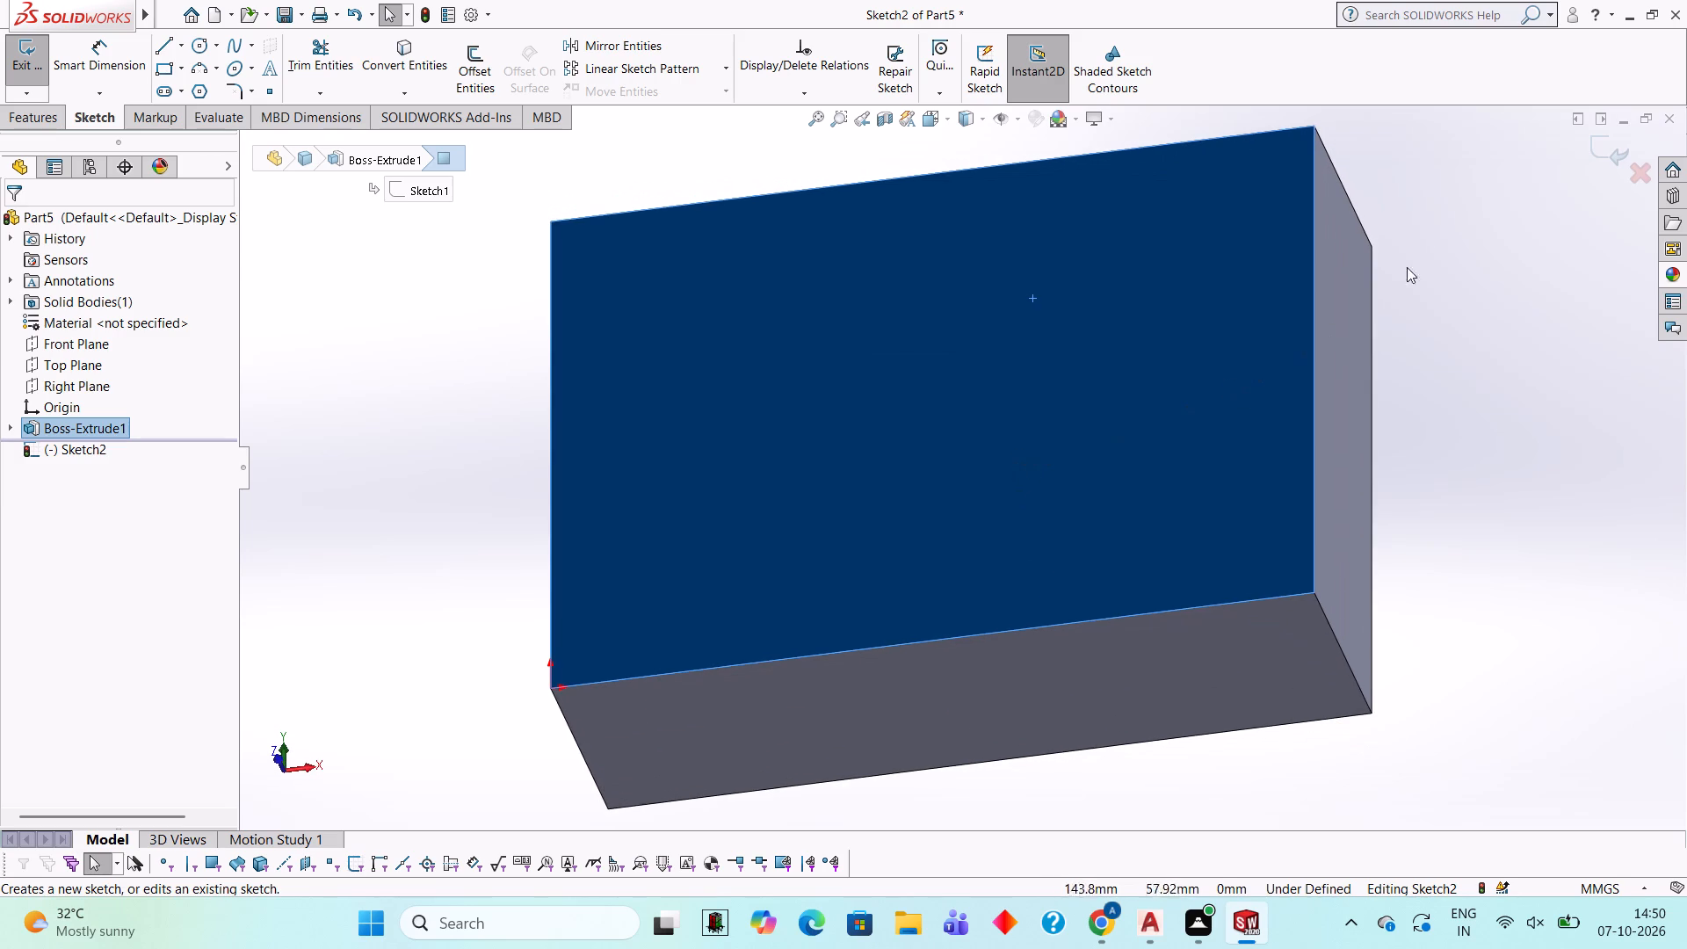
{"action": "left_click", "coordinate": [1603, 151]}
Start a sketch on the block's bottom face and view it face-on.
{"action": "left_click", "coordinate": [1065, 654]}
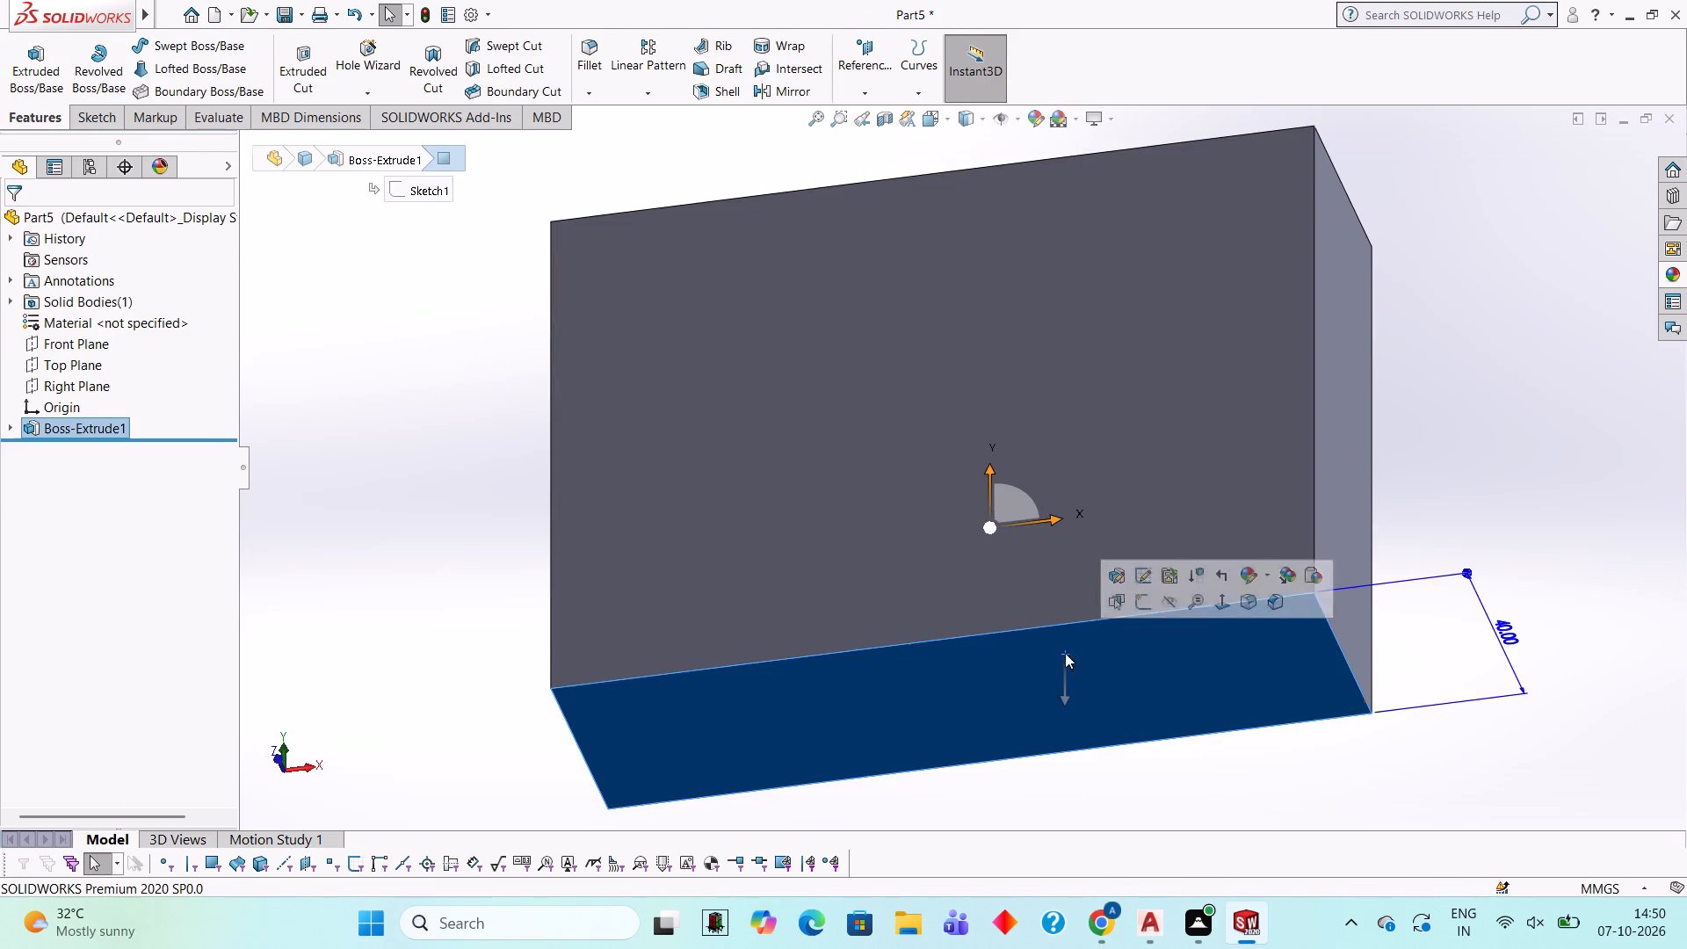
{"action": "left_click", "coordinate": [1145, 608]}
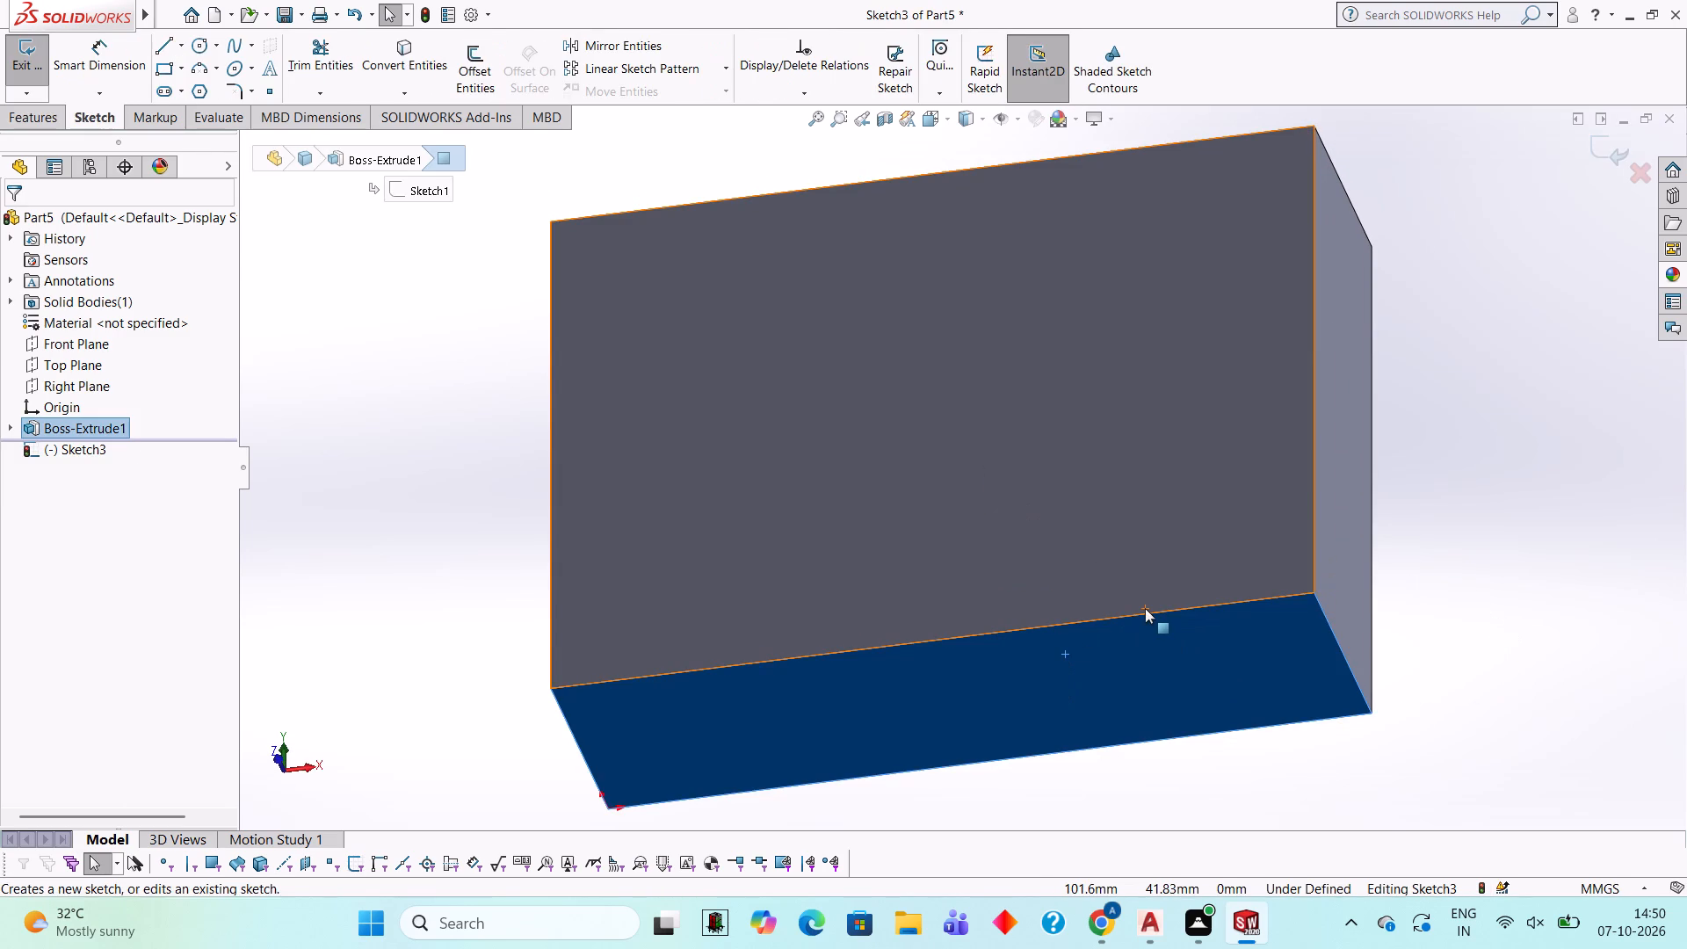
{"action": "key", "text": "ctrl+8"}
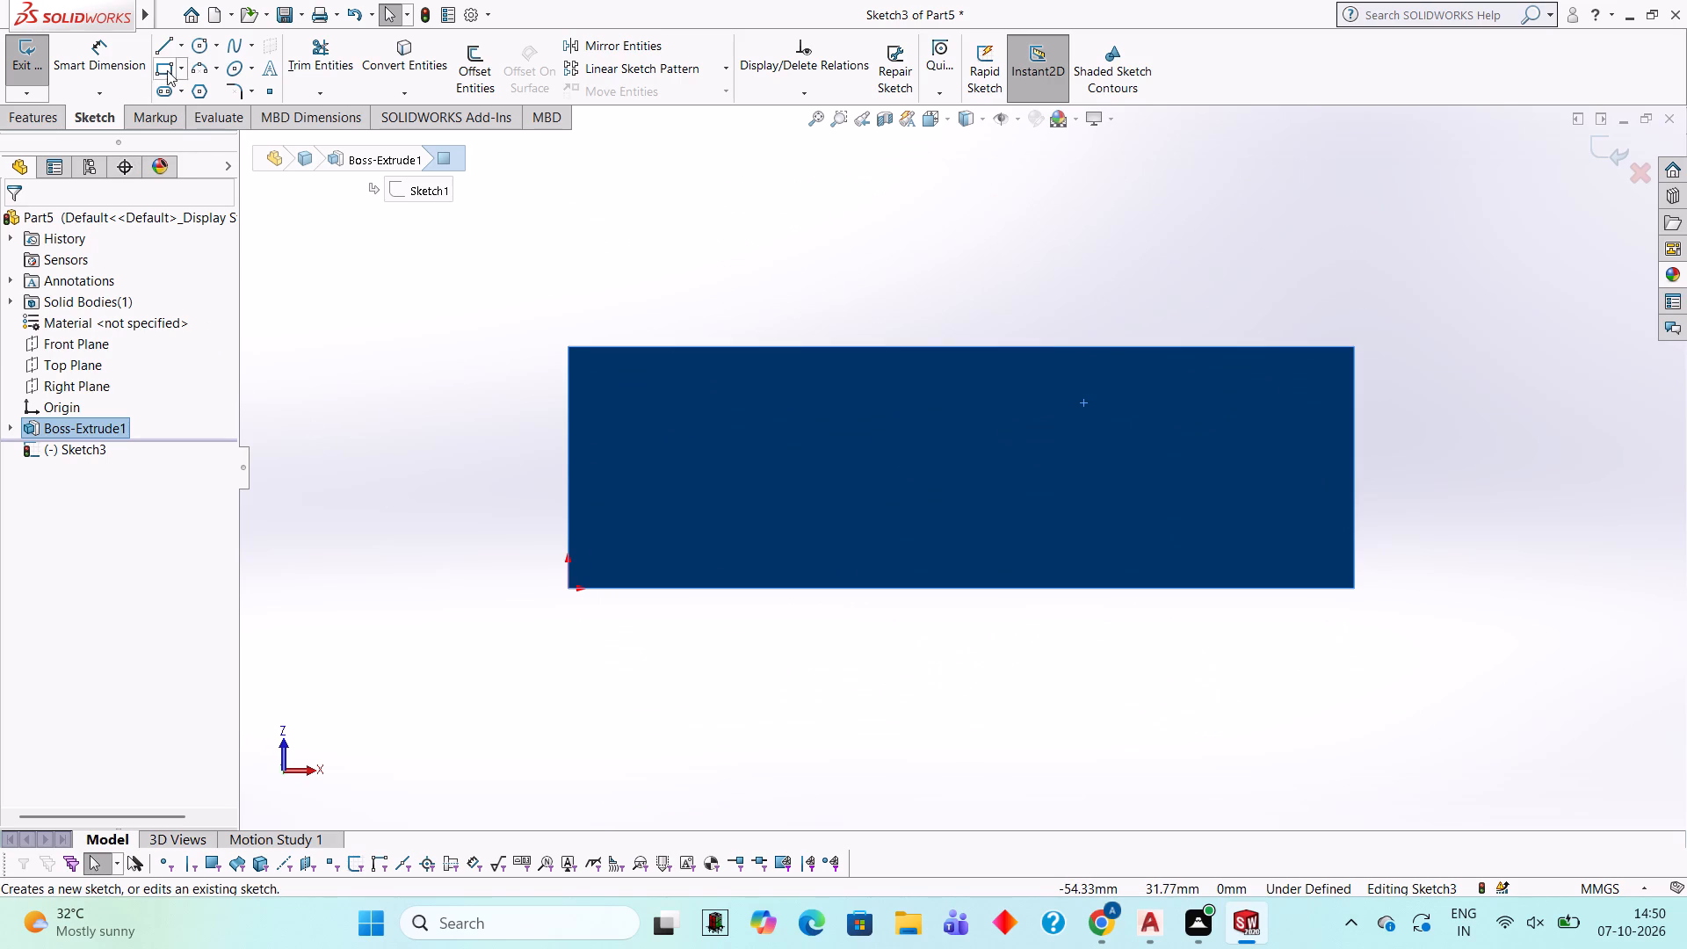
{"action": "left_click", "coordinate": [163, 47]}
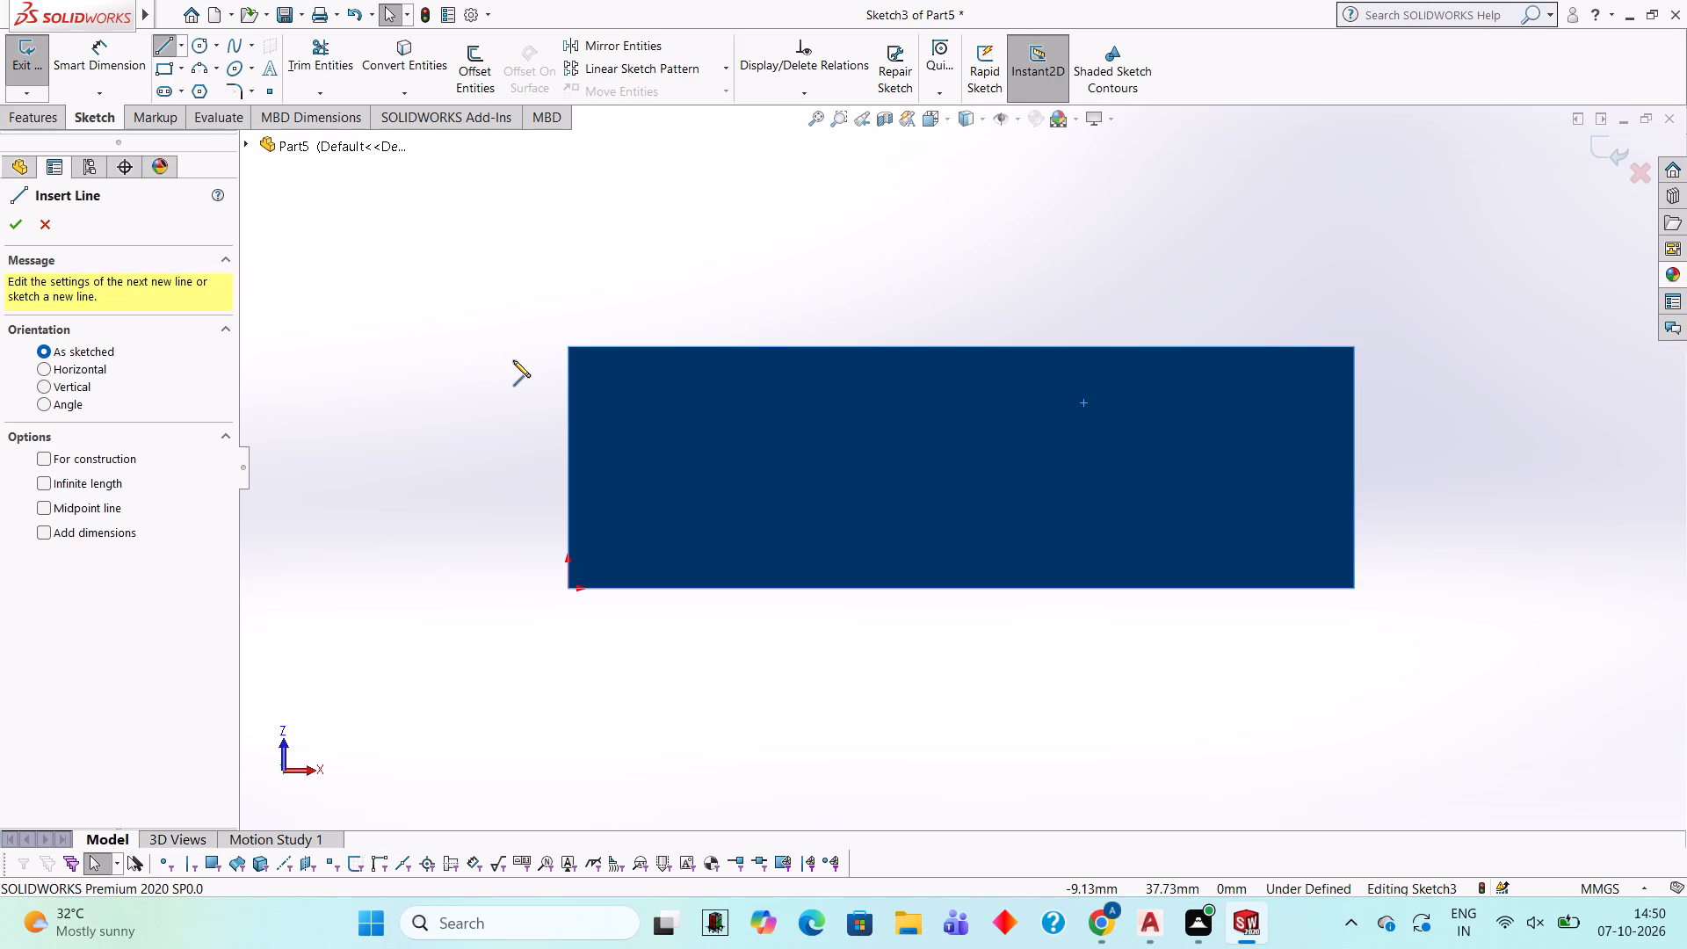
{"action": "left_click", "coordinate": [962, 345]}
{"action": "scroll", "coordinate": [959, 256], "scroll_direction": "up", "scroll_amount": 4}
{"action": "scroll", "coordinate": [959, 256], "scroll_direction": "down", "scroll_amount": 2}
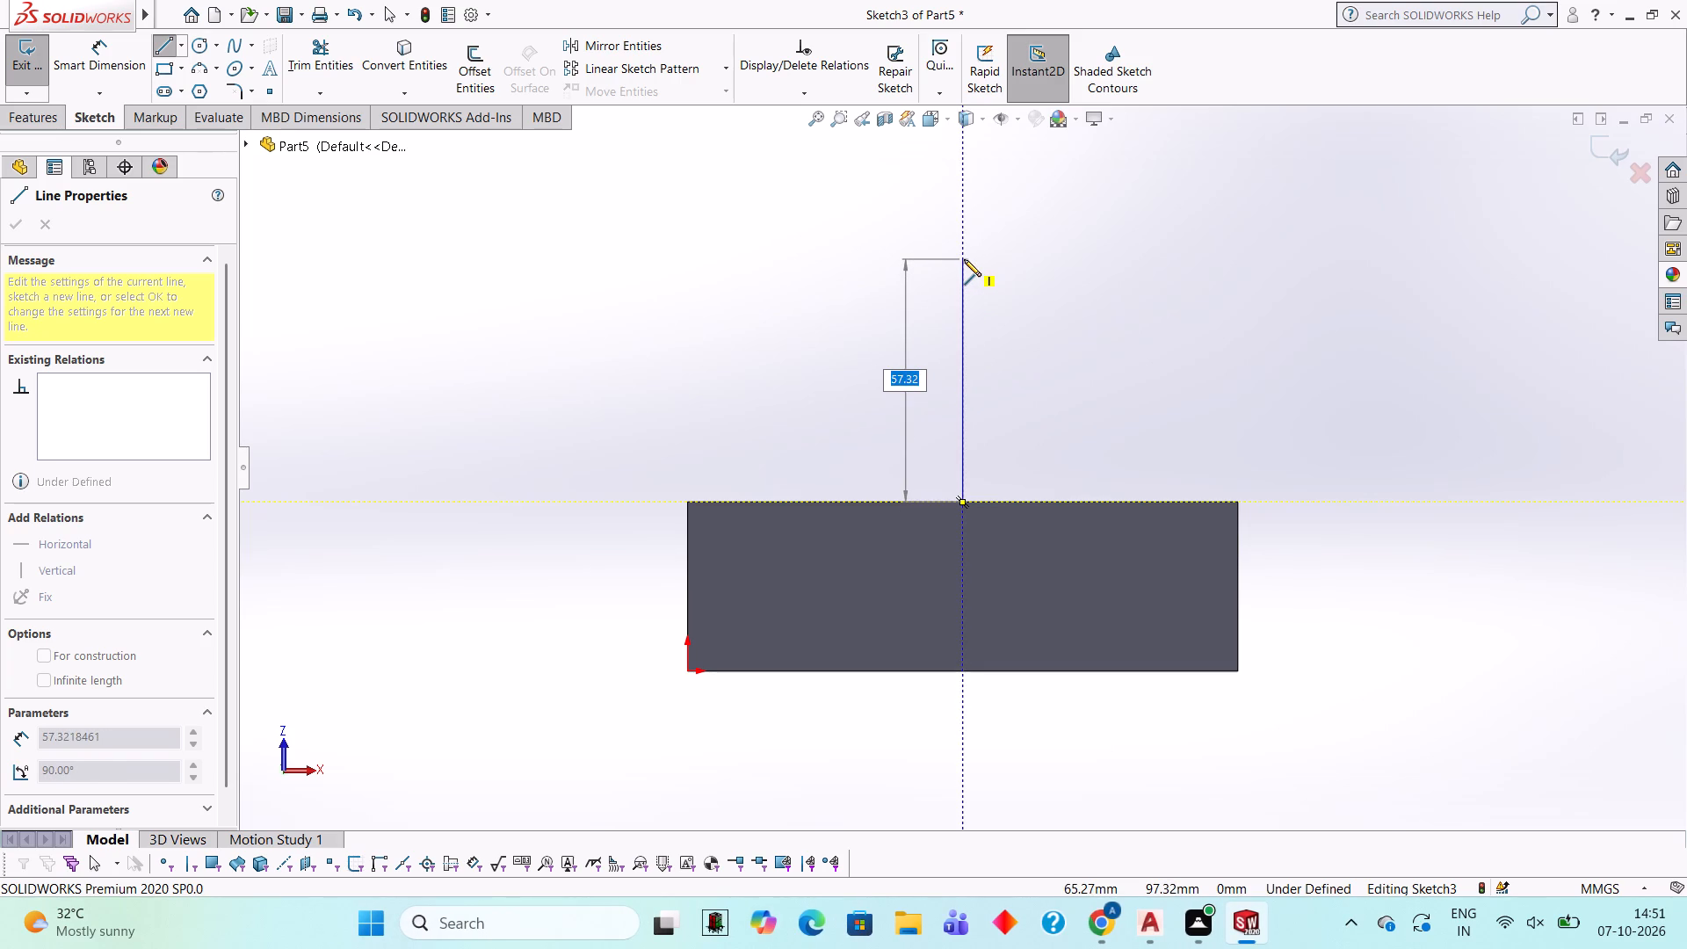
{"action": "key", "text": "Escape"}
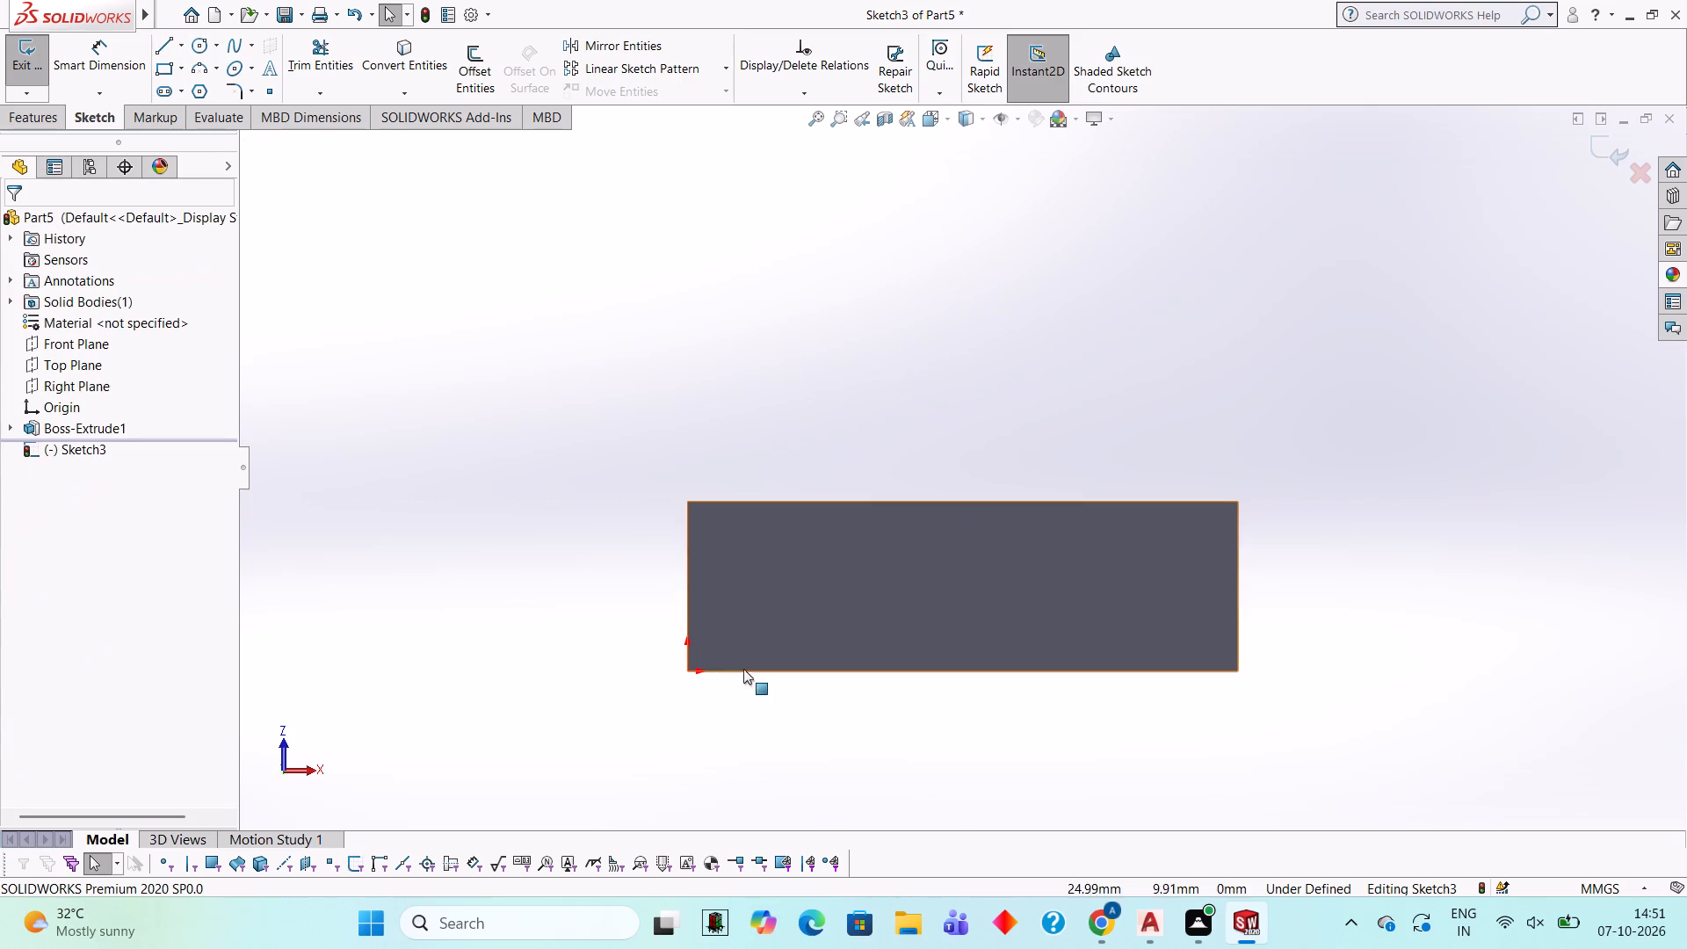
Sketch a closed 50 by 15 mm rectangle of lines inward from the bottom face's front edge, centred on the edge's midpoint.
{"action": "left_click", "coordinate": [163, 49]}
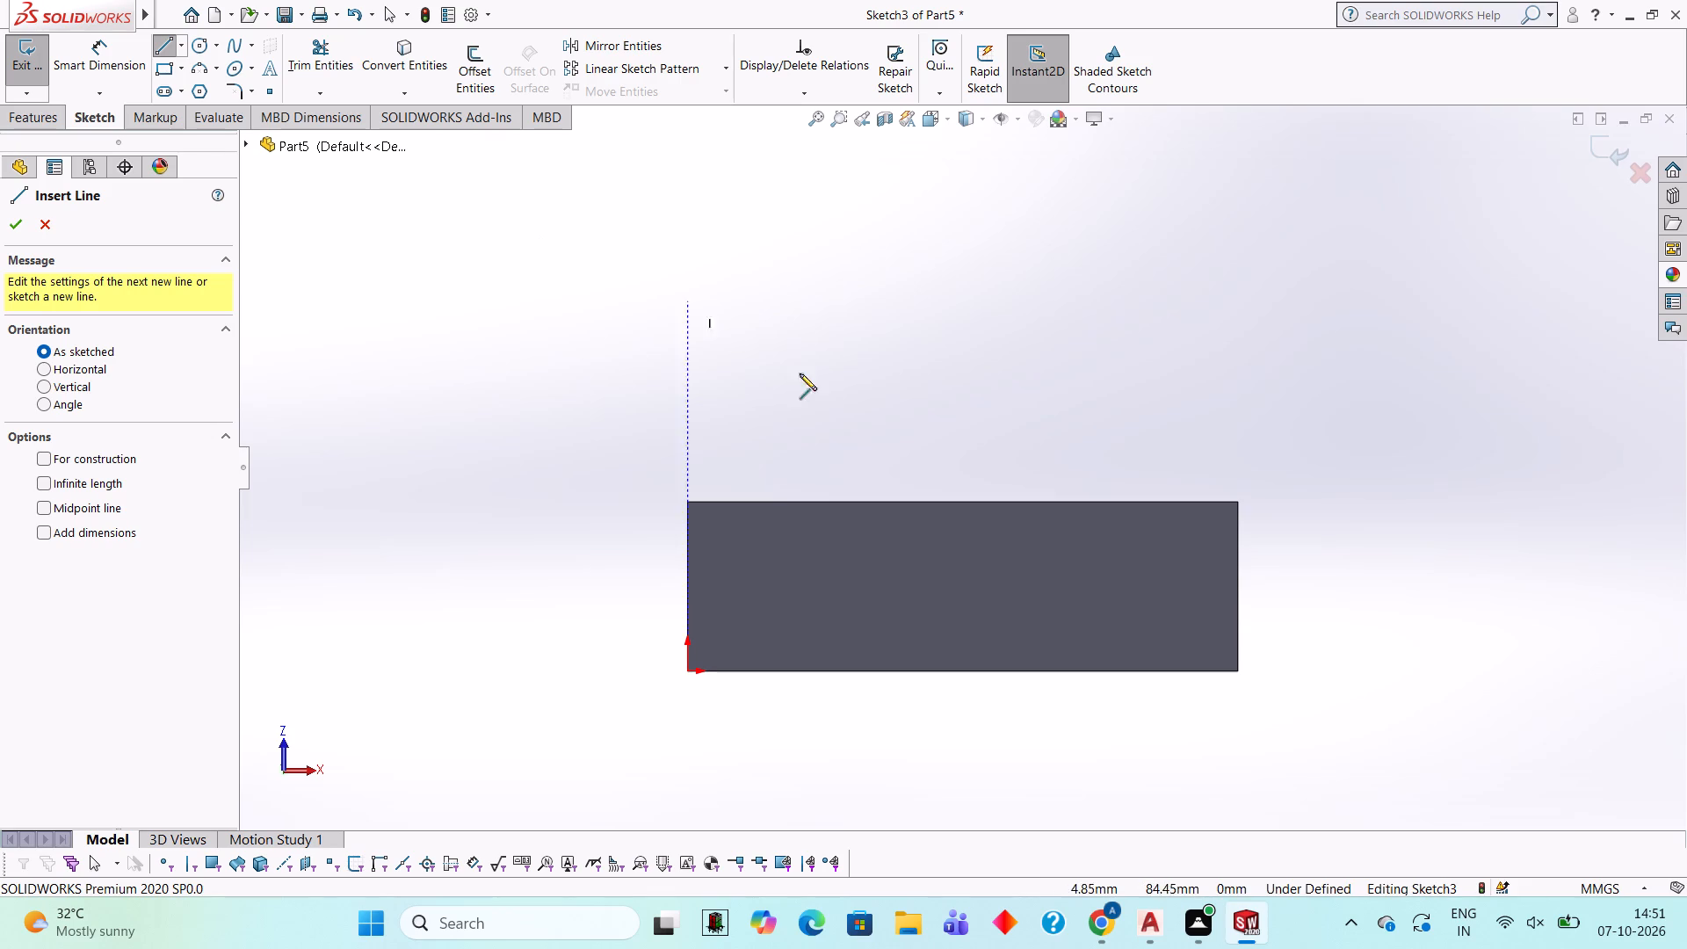
{"action": "left_click", "coordinate": [961, 503]}
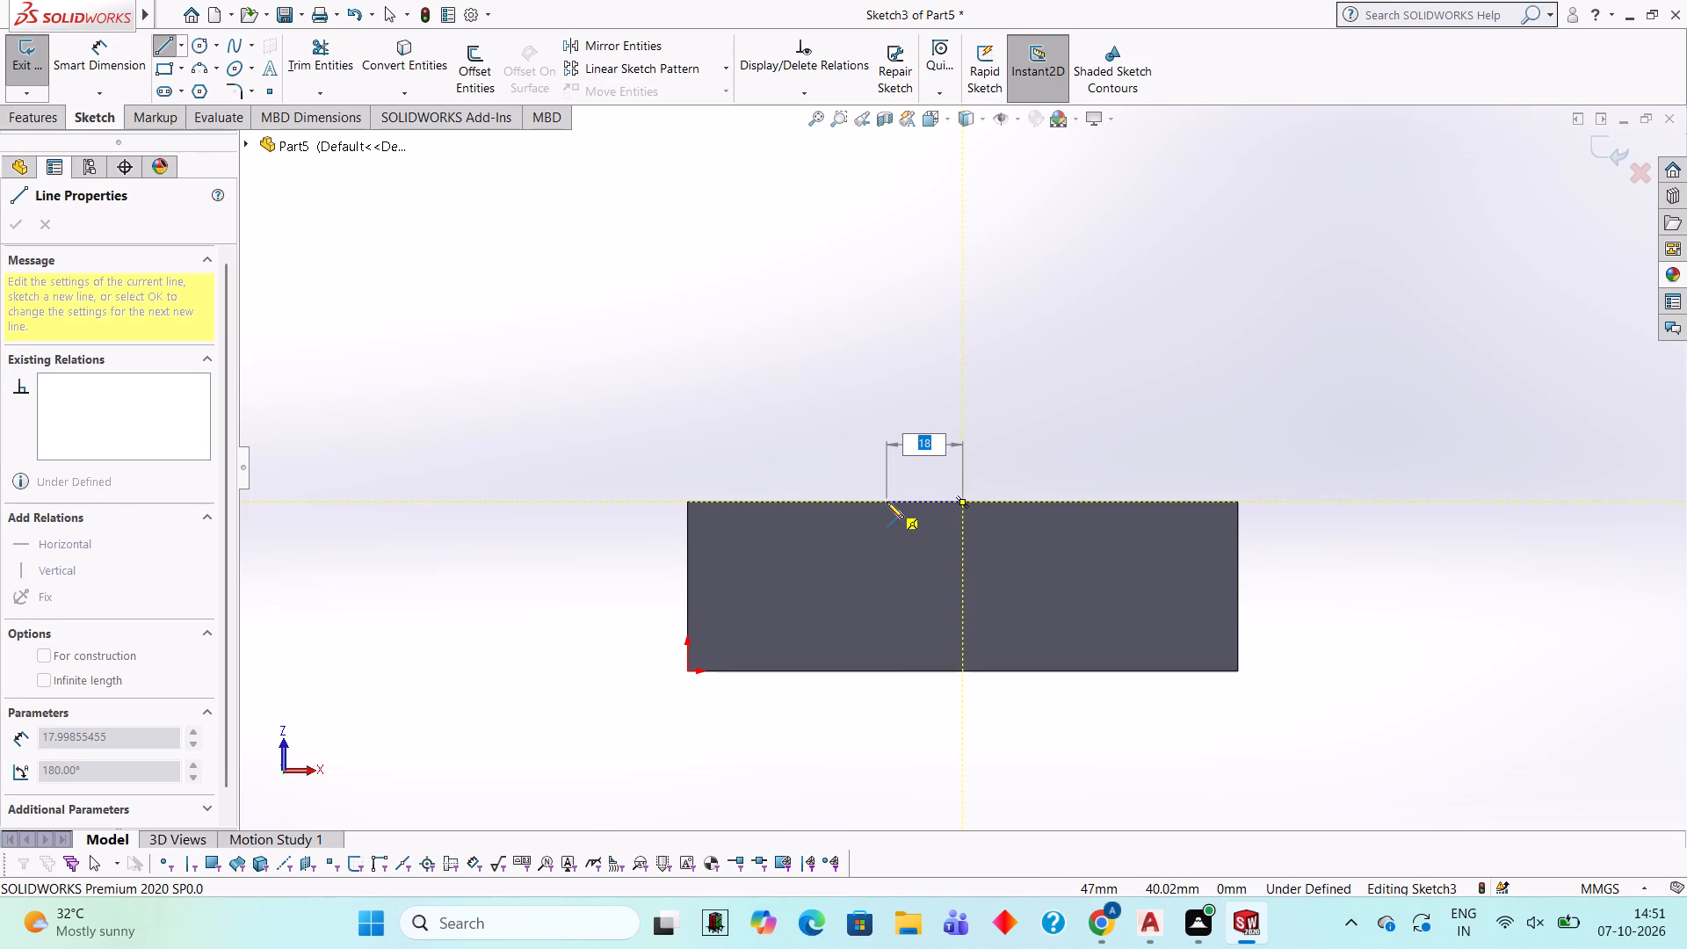
{"action": "type", "text": "25"}
{"action": "key", "text": "Return"}
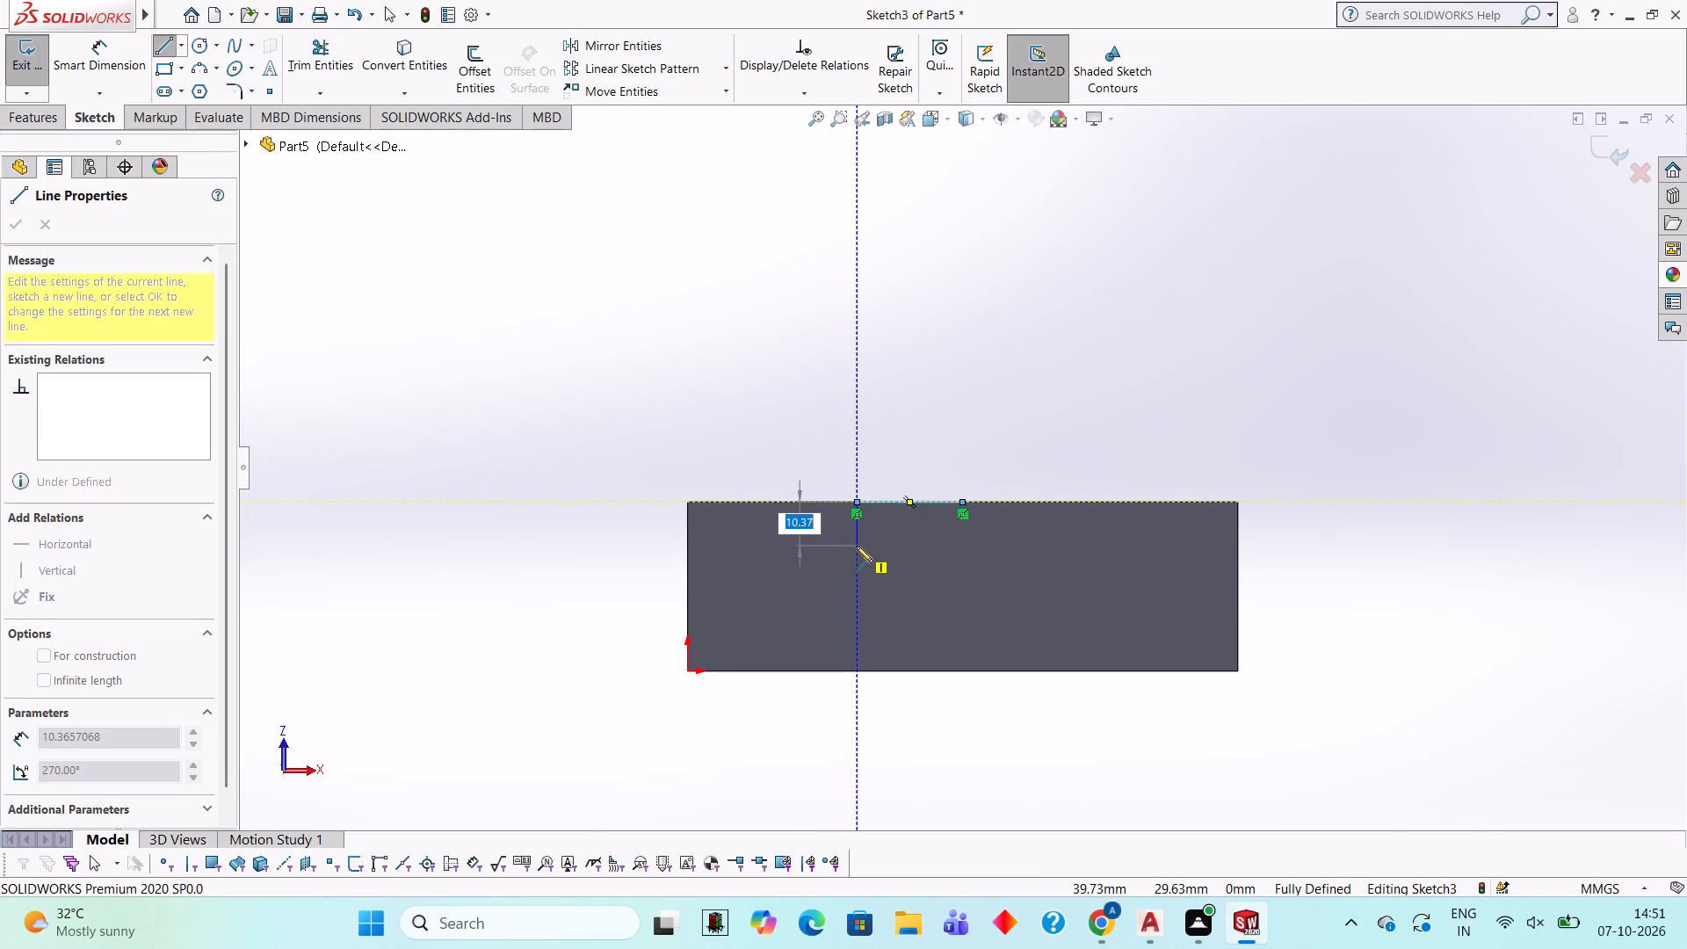
{"action": "type", "text": "15"}
{"action": "key", "text": "Return"}
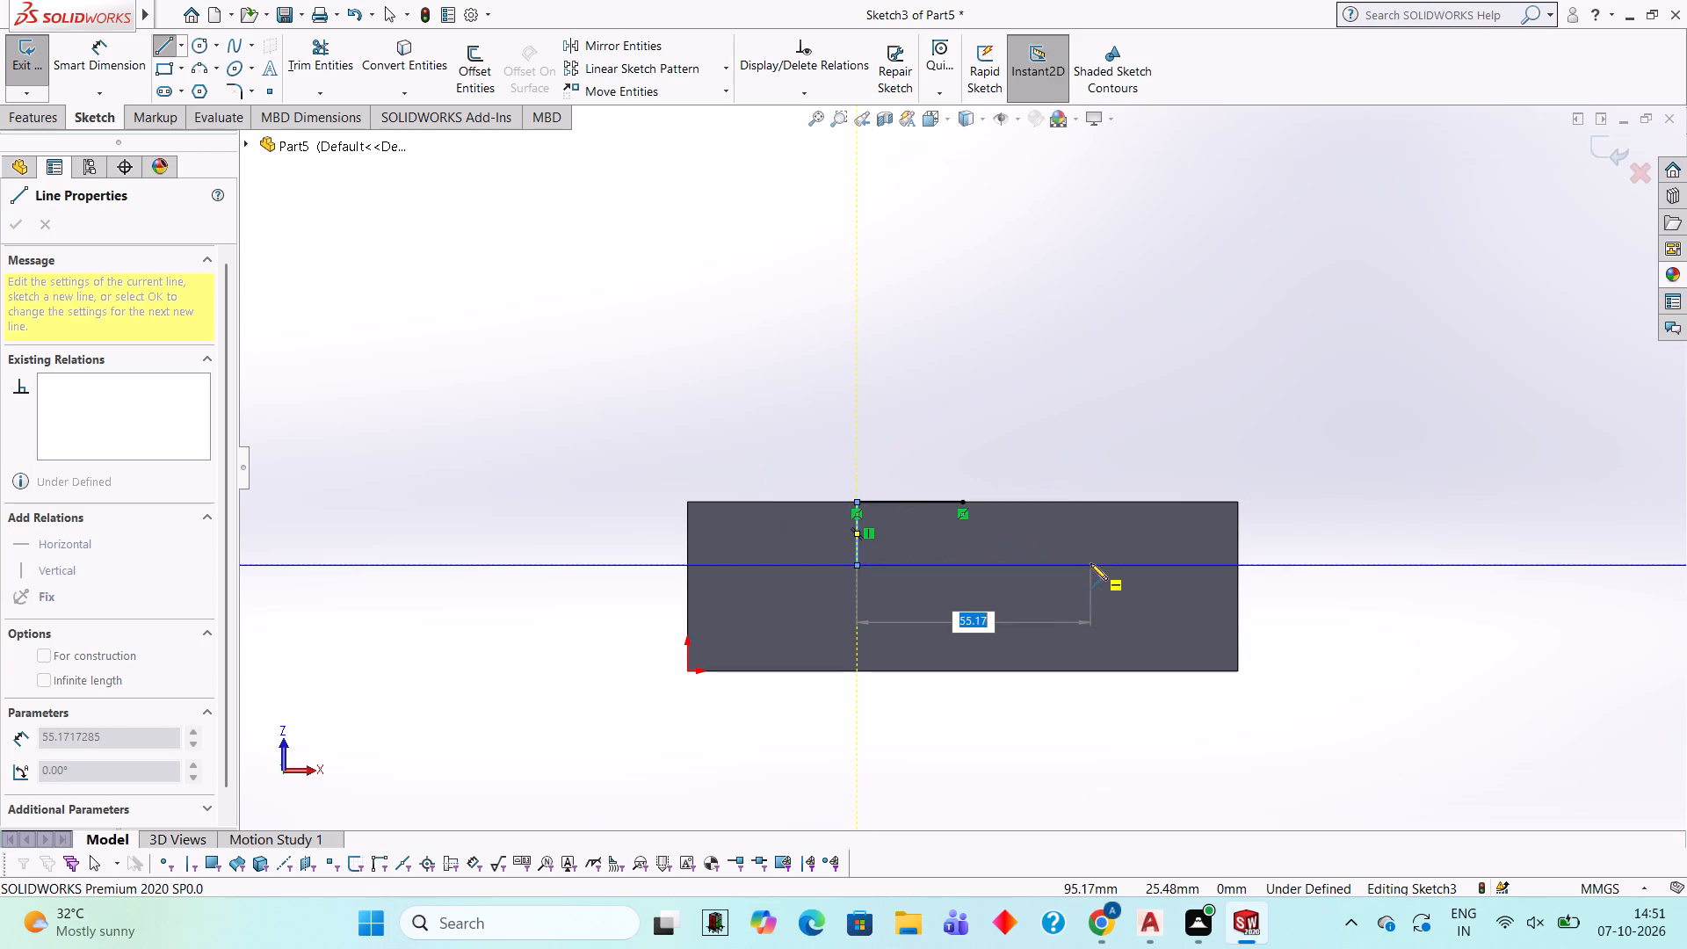
{"action": "type", "text": "50"}
{"action": "key", "text": "Return"}
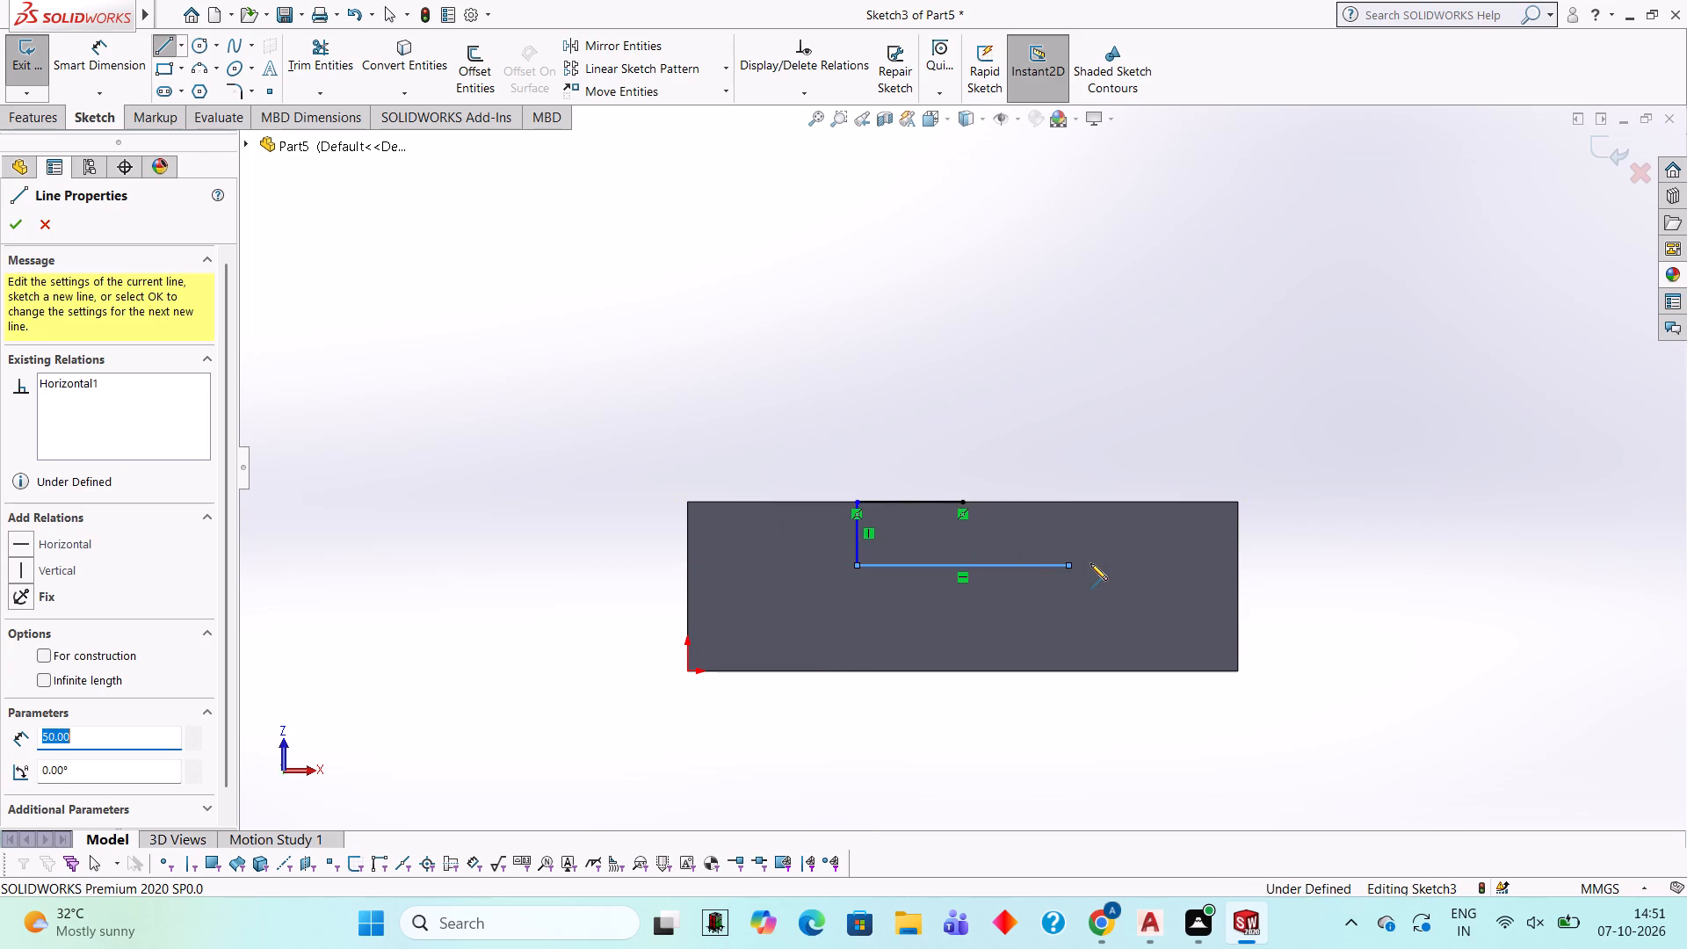
{"action": "left_click", "coordinate": [1071, 500]}
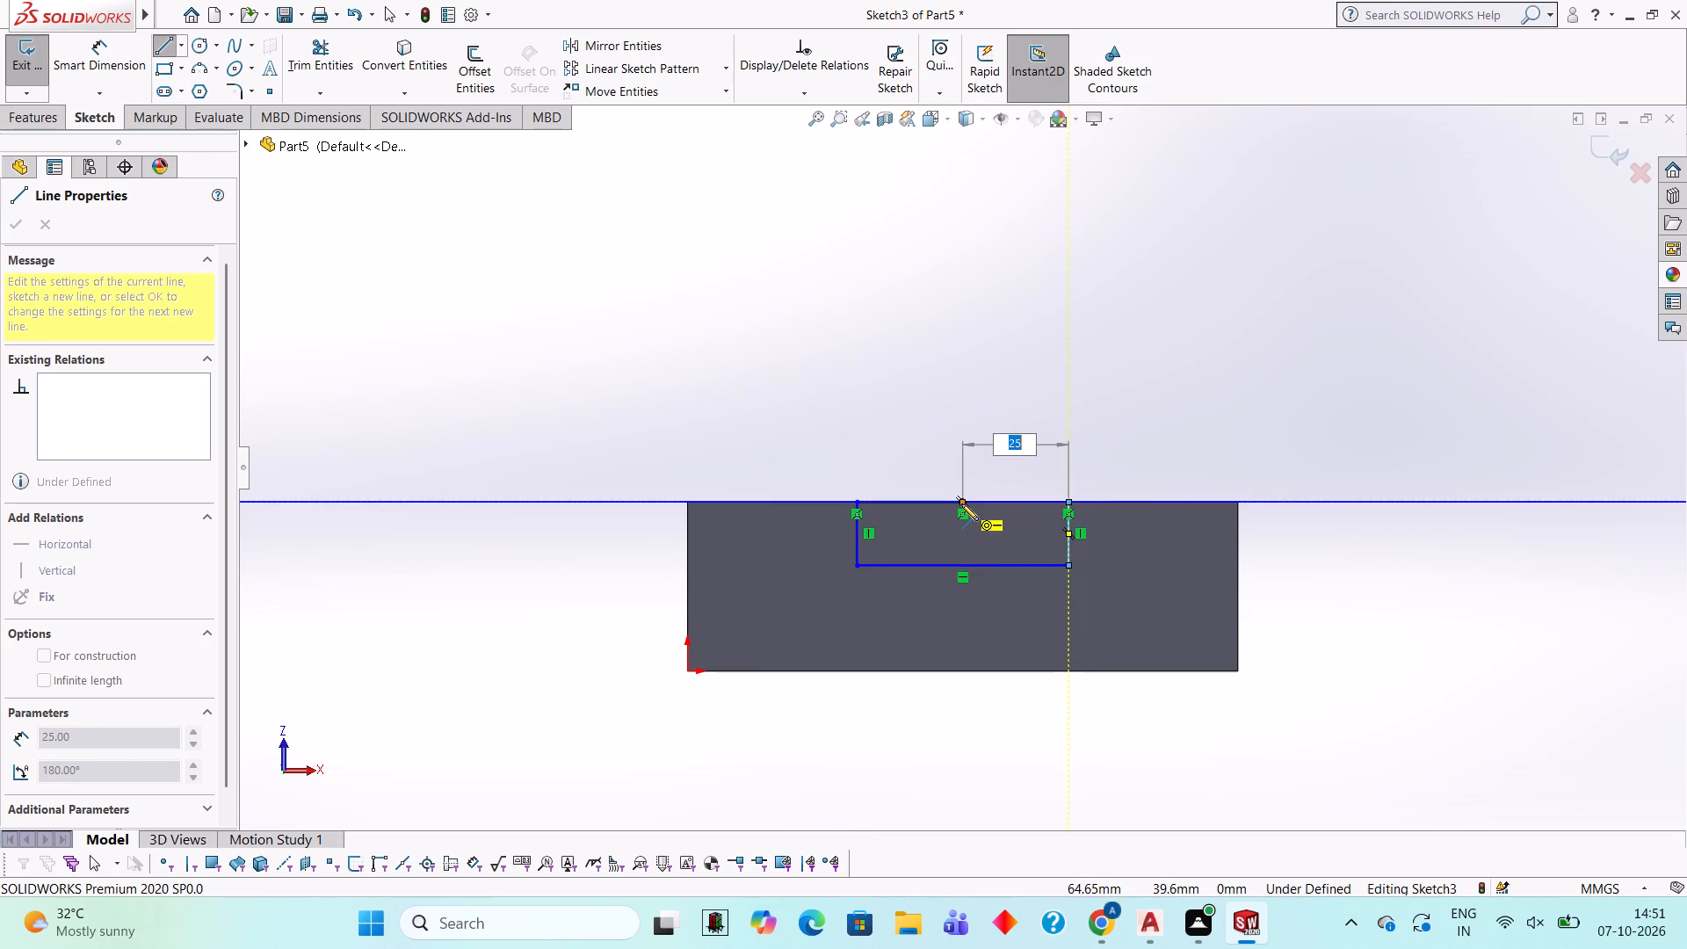
{"action": "left_click", "coordinate": [961, 503]}
{"action": "key", "text": "Escape"}
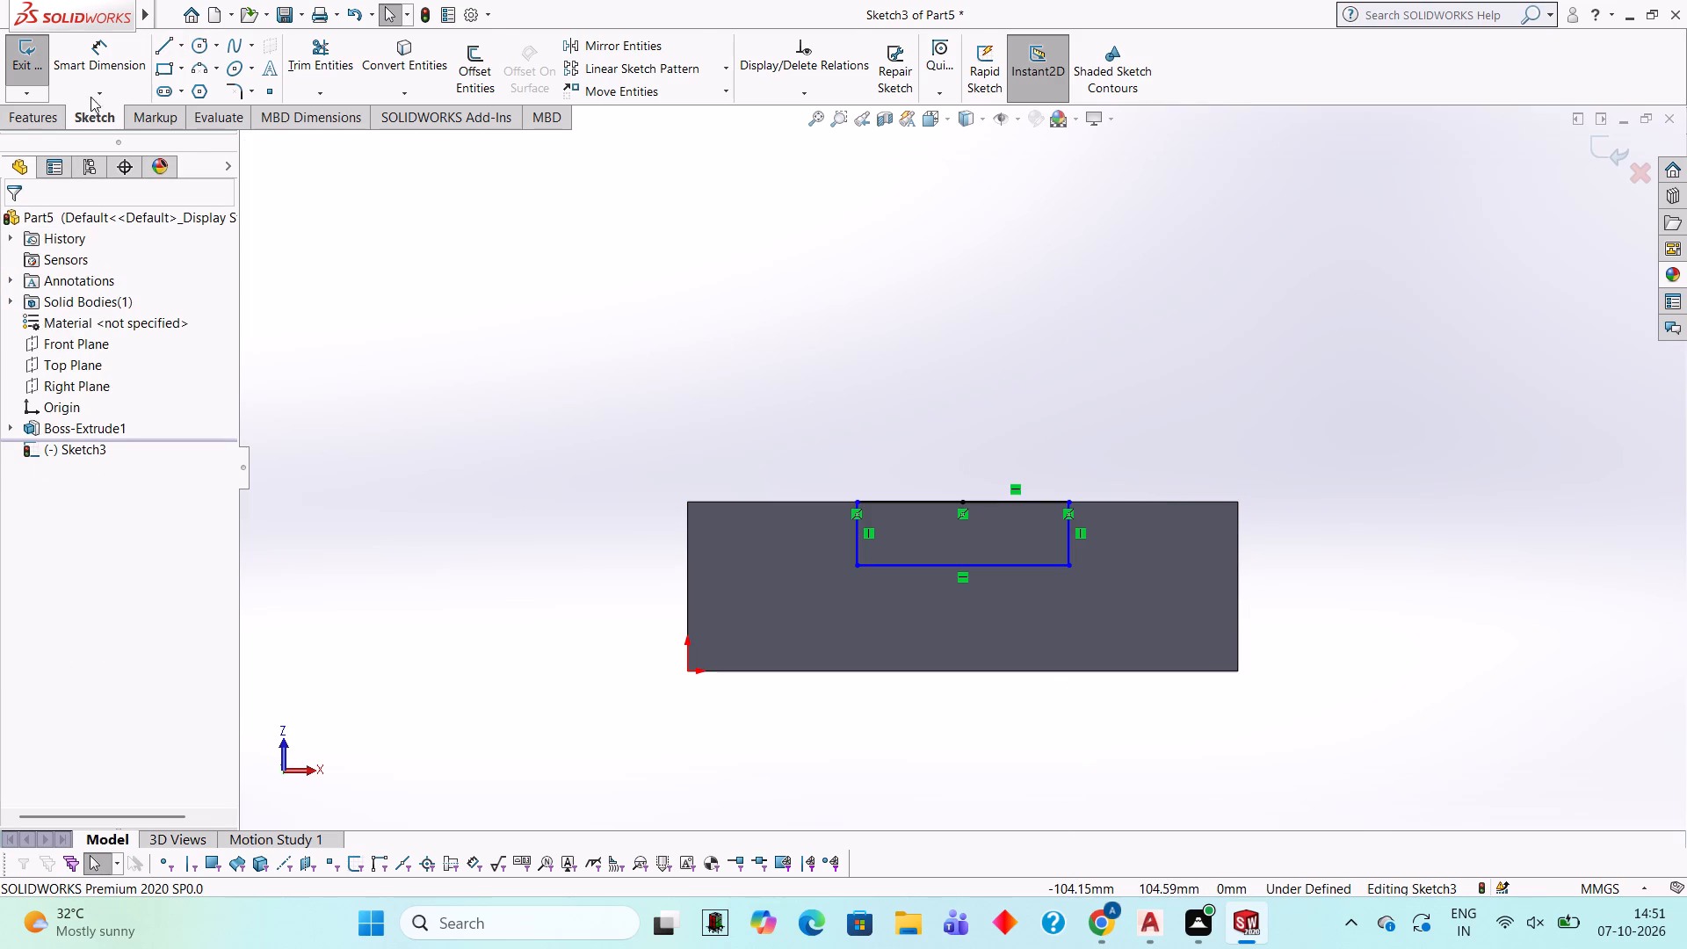
Cut the 50 by 15 mm bottom-face profile into the block as a blind extruded cut 25 mm deep.
{"action": "left_click", "coordinate": [41, 124]}
{"action": "left_click", "coordinate": [323, 77]}
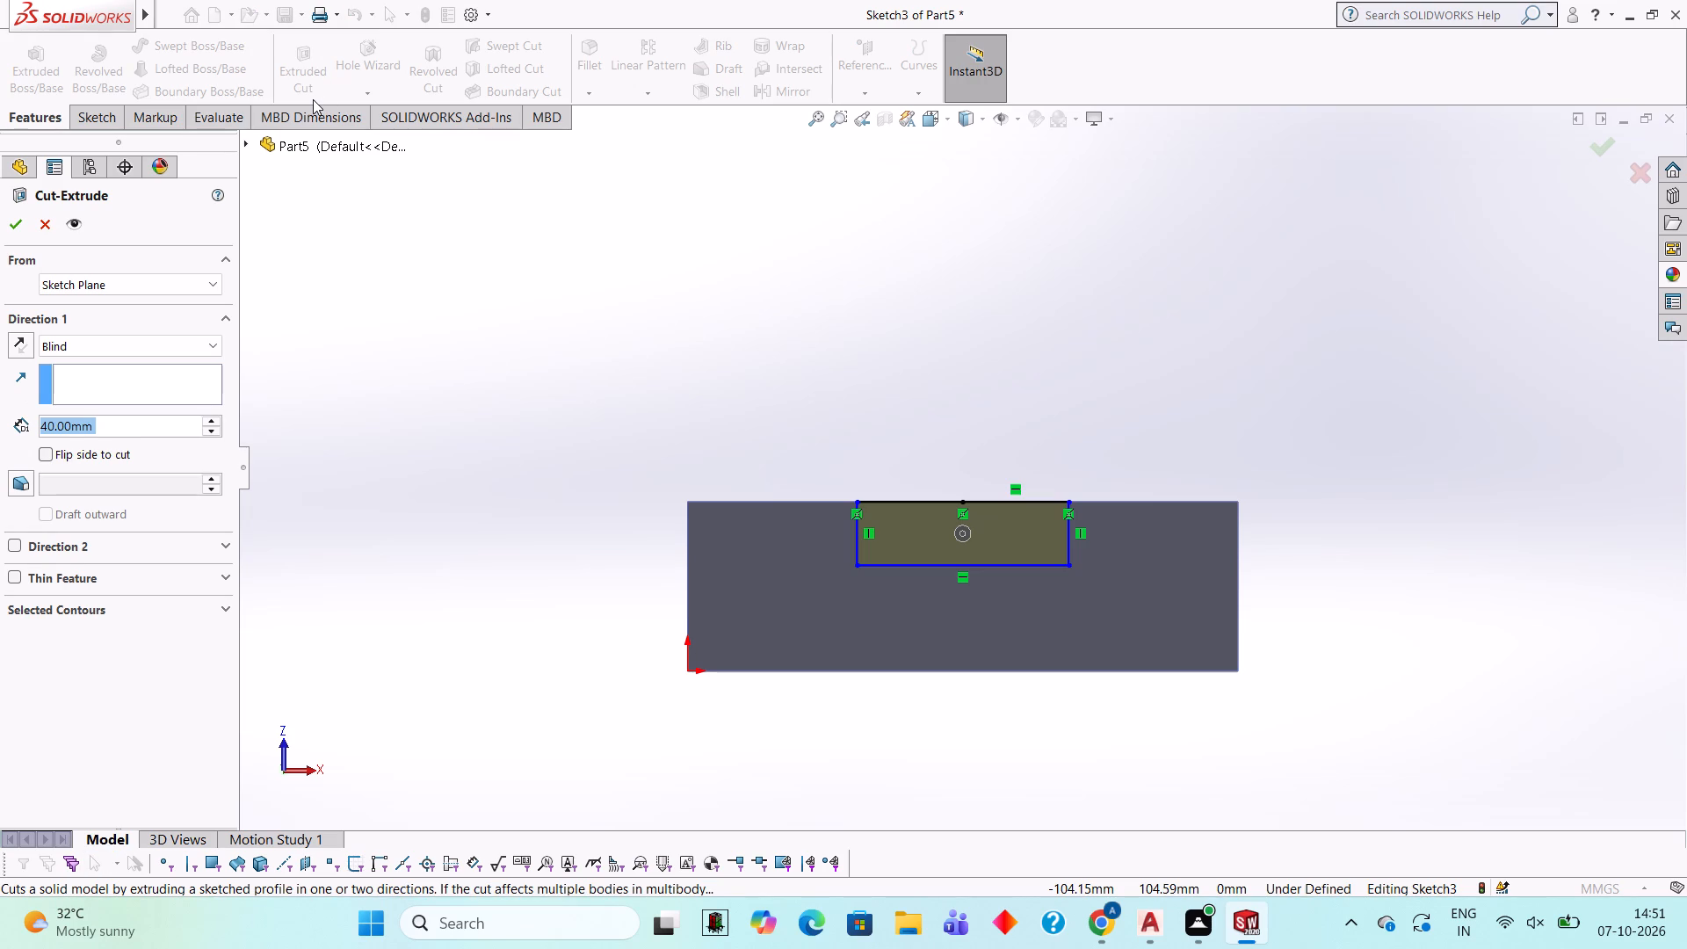
{"action": "type", "text": "25"}
{"action": "key", "text": "Return"}
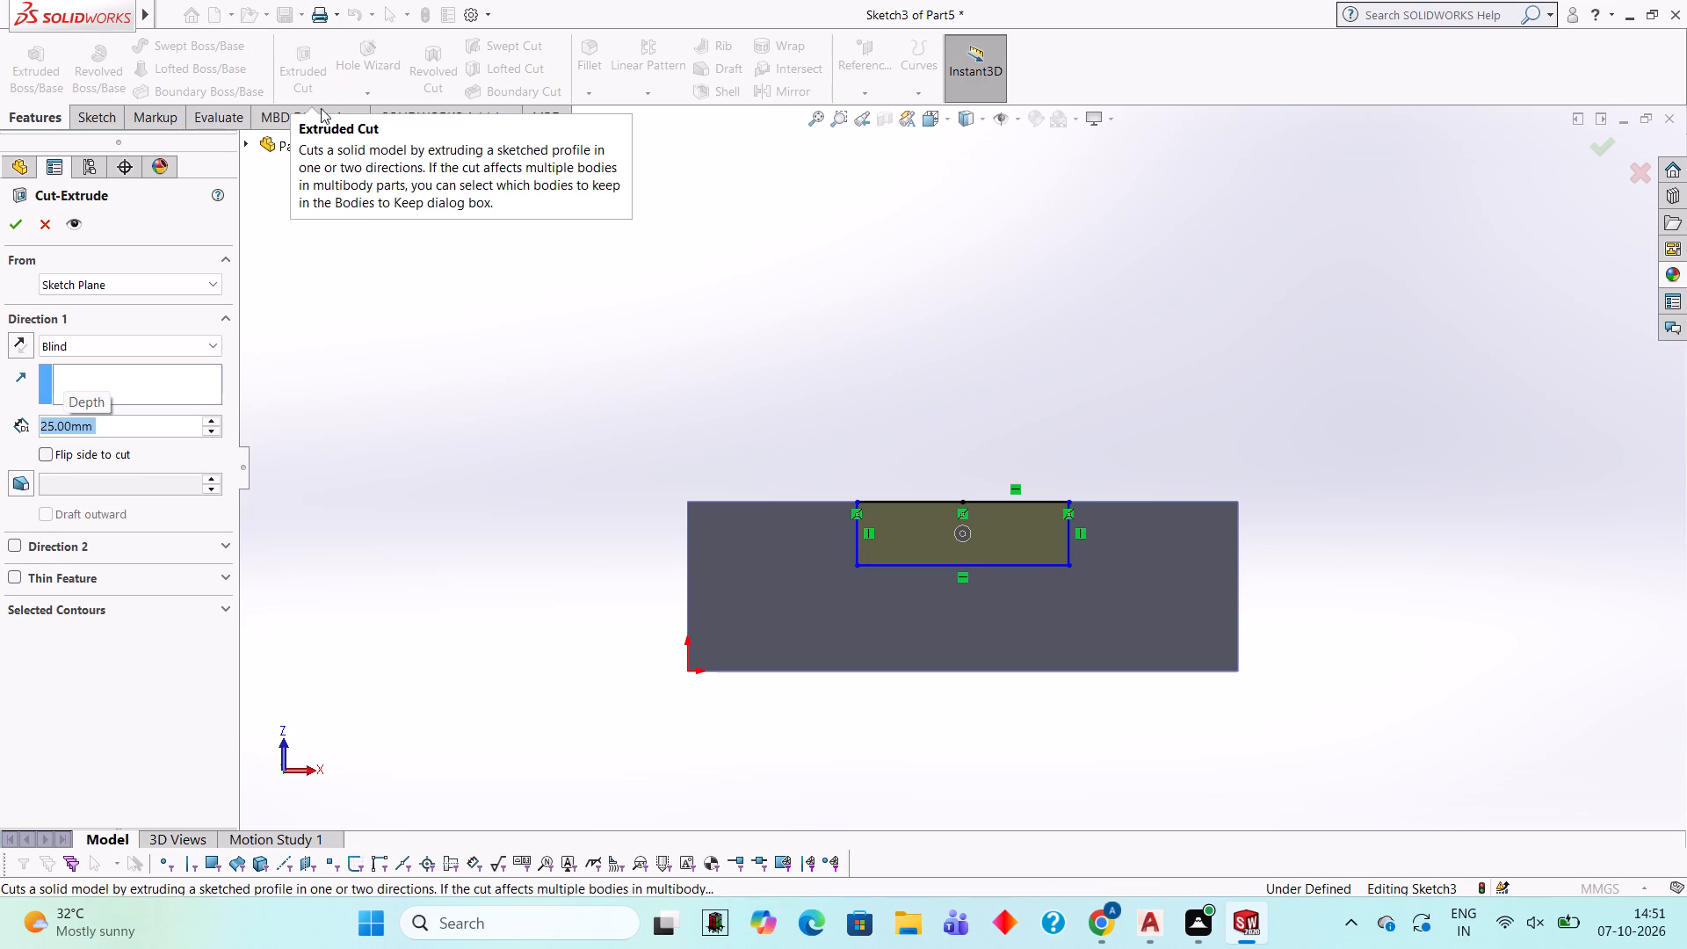
{"action": "middle_click_drag", "start_coordinate": [533, 471], "coordinate": [564, 656]}
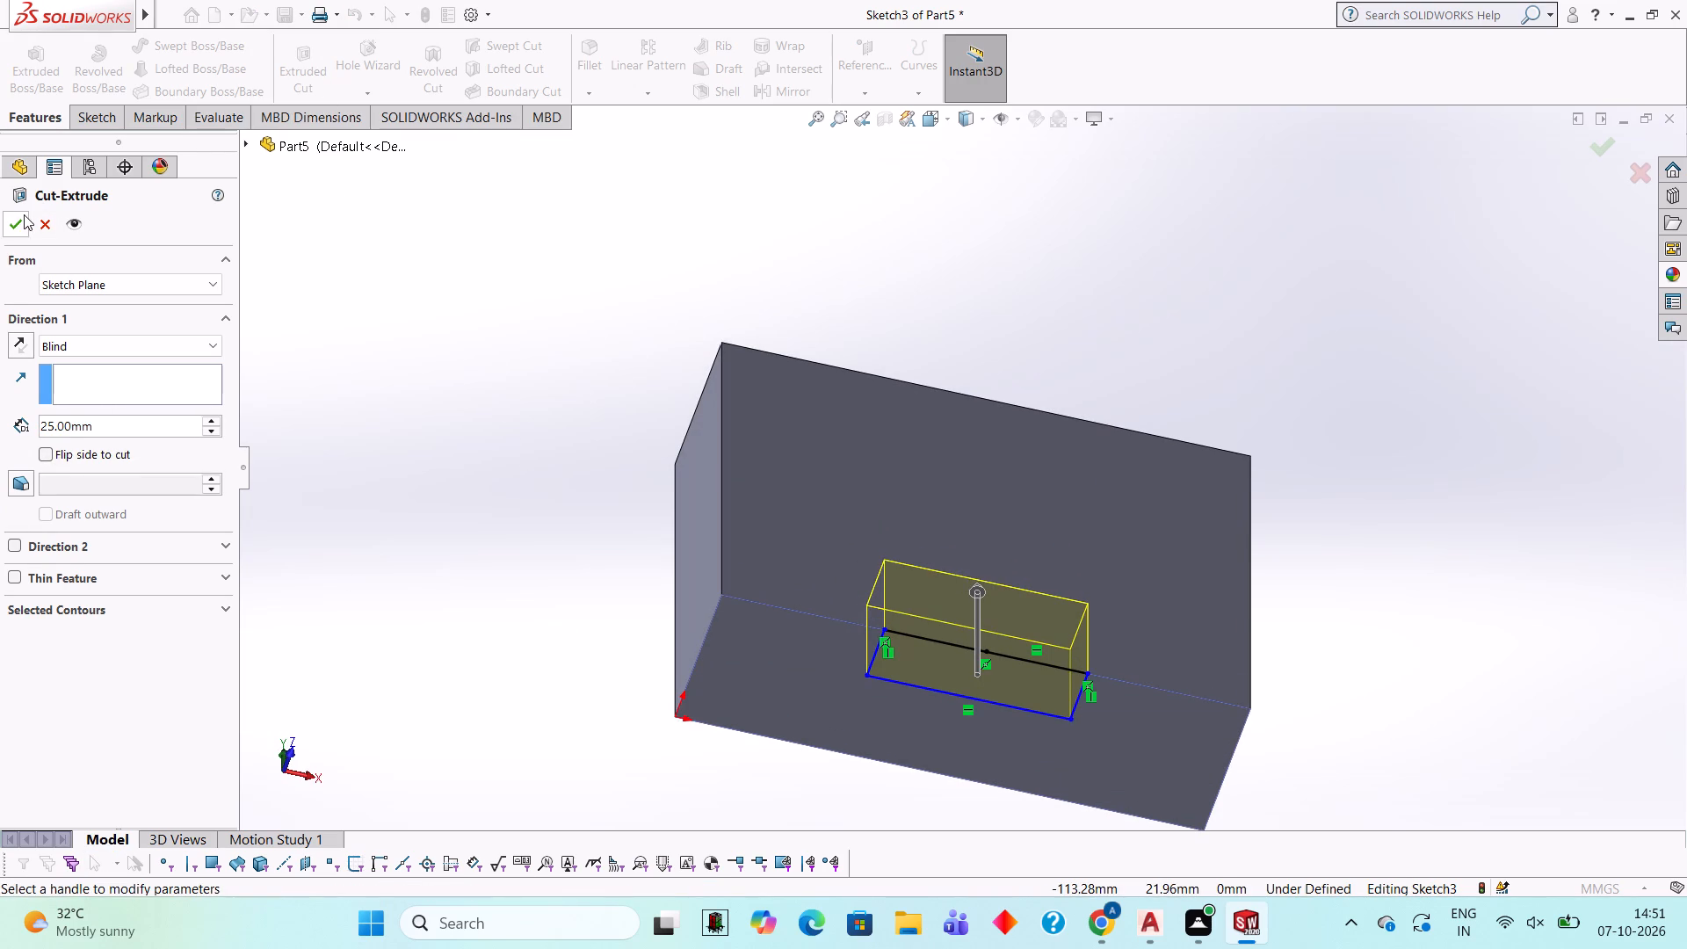
{"action": "left_click", "coordinate": [23, 219]}
{"action": "left_click", "coordinate": [632, 467]}
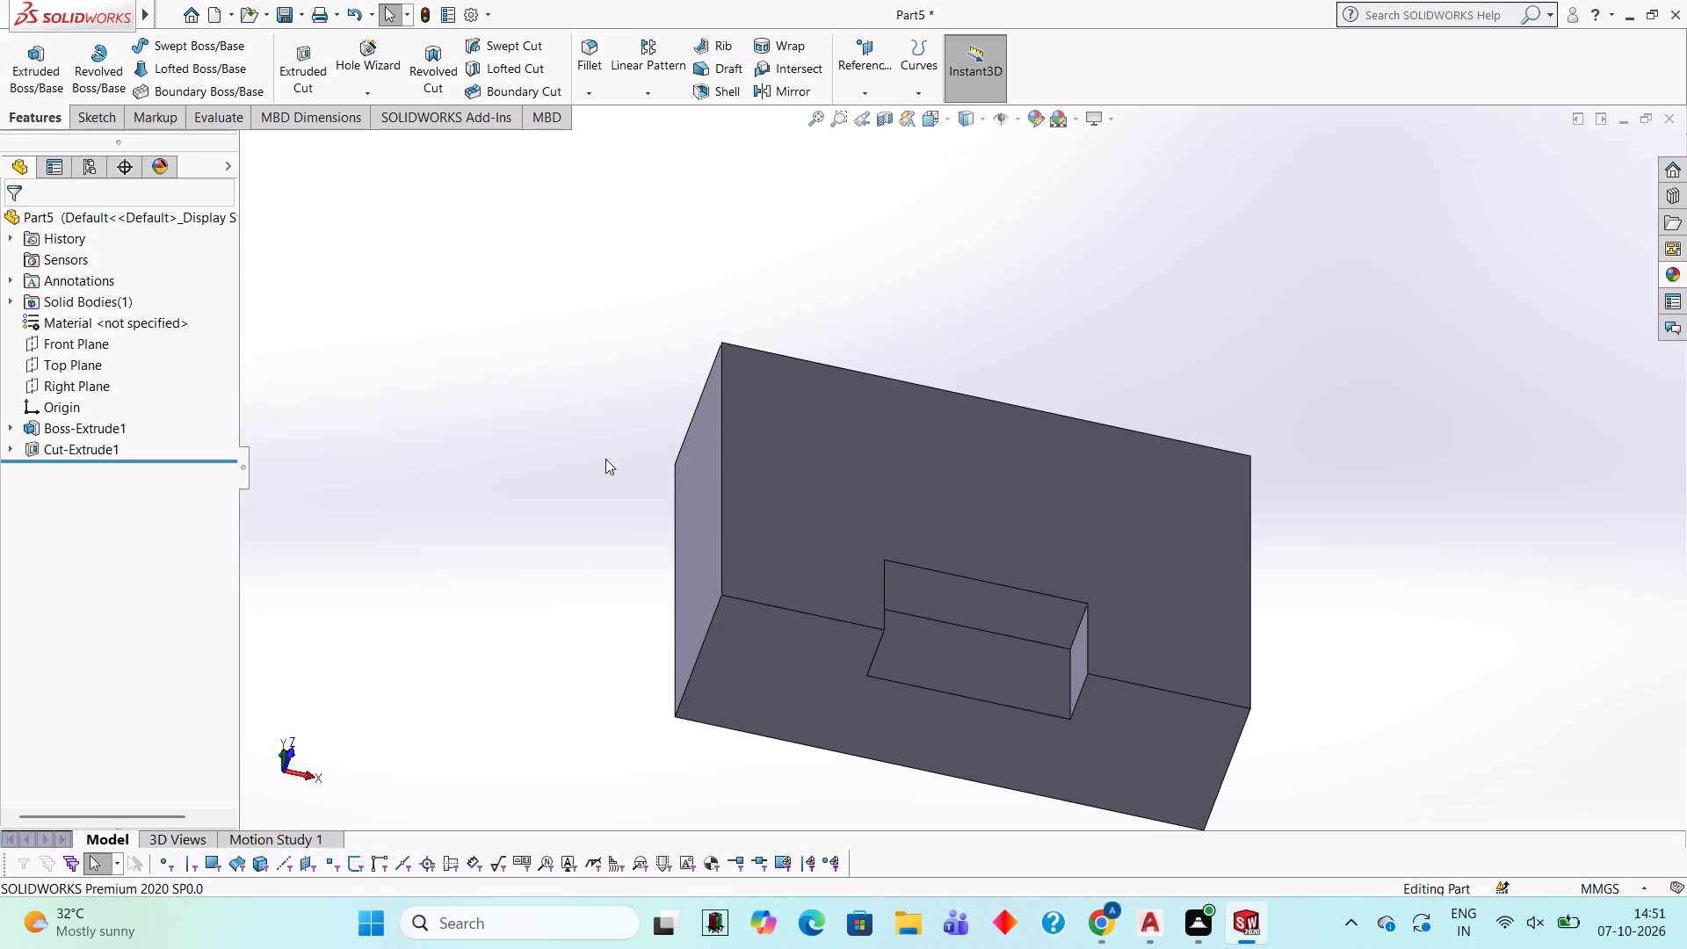
Start a sketch on the block's top face and view it face-on.
{"action": "middle_click_drag", "start_coordinate": [609, 358], "coordinate": [754, 703]}
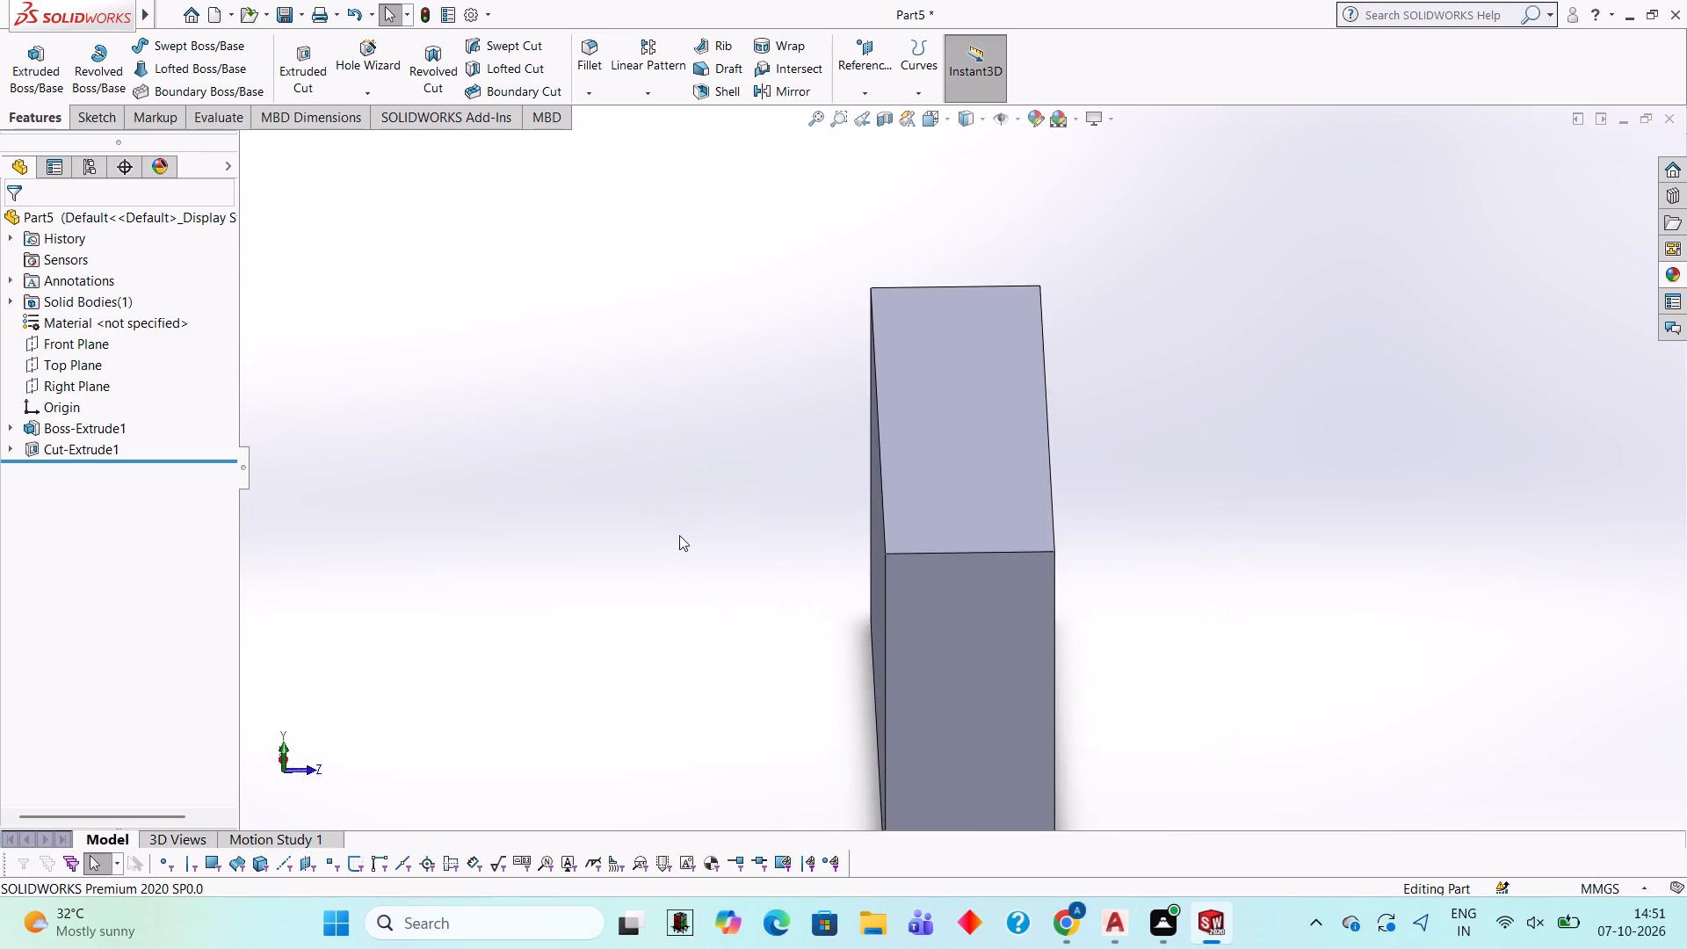
{"action": "middle_click_drag", "start_coordinate": [680, 543], "coordinate": [871, 728]}
{"action": "left_click", "coordinate": [937, 521]}
{"action": "left_click", "coordinate": [1006, 466]}
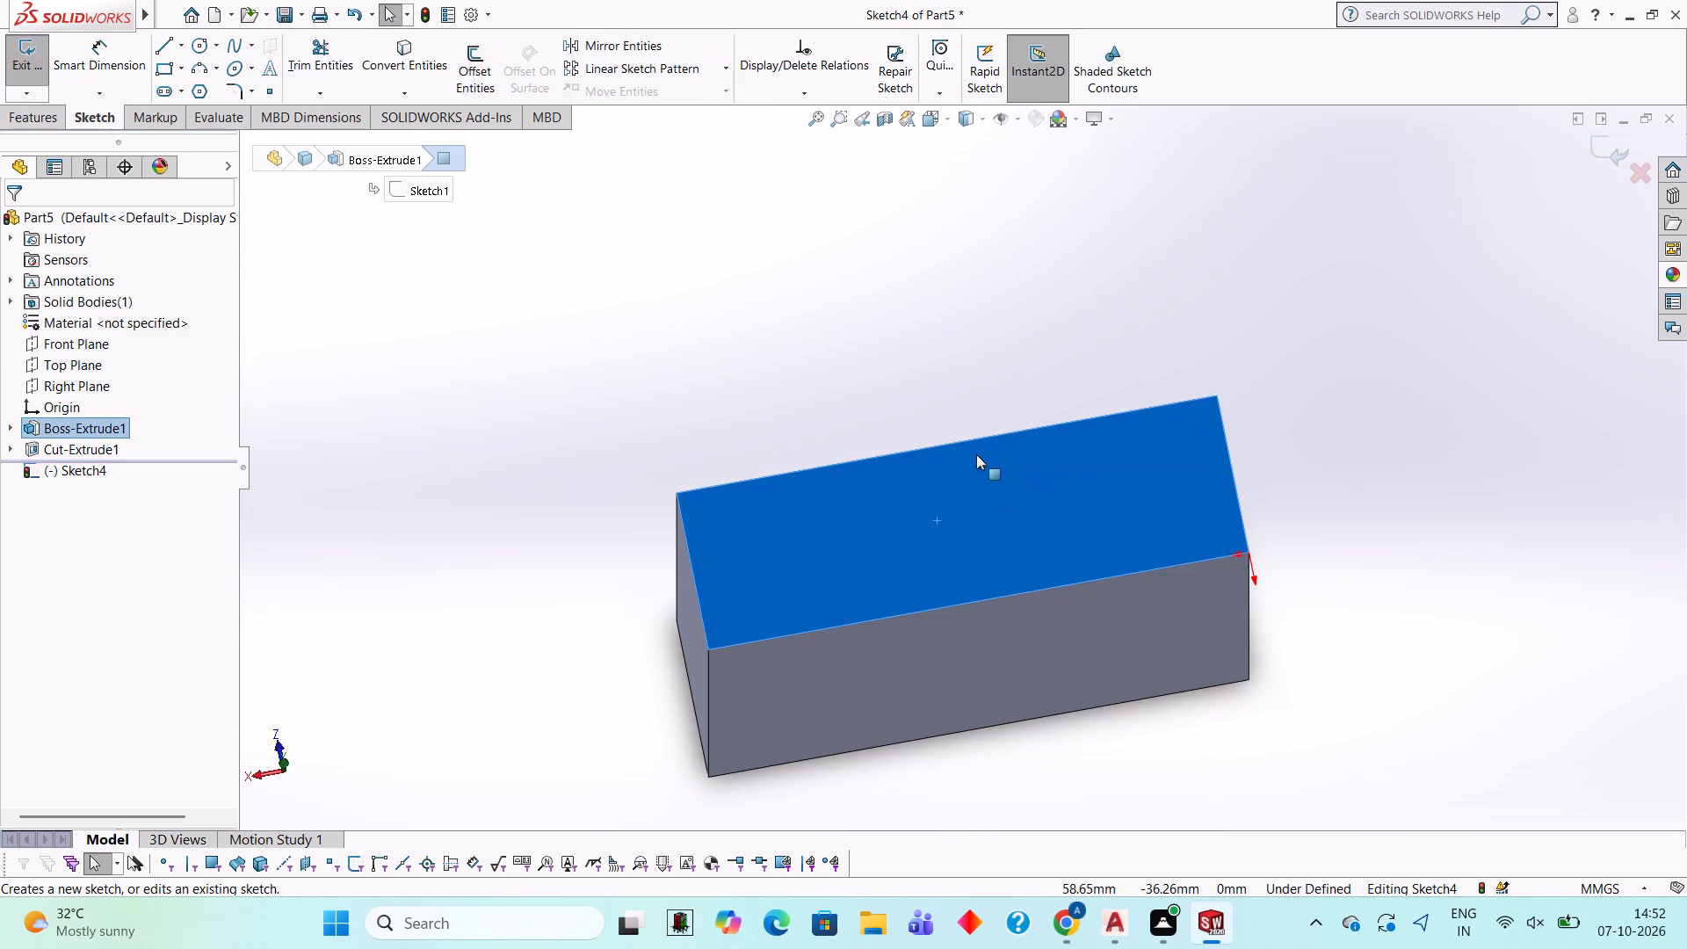
{"action": "key", "text": "ctrl+8"}
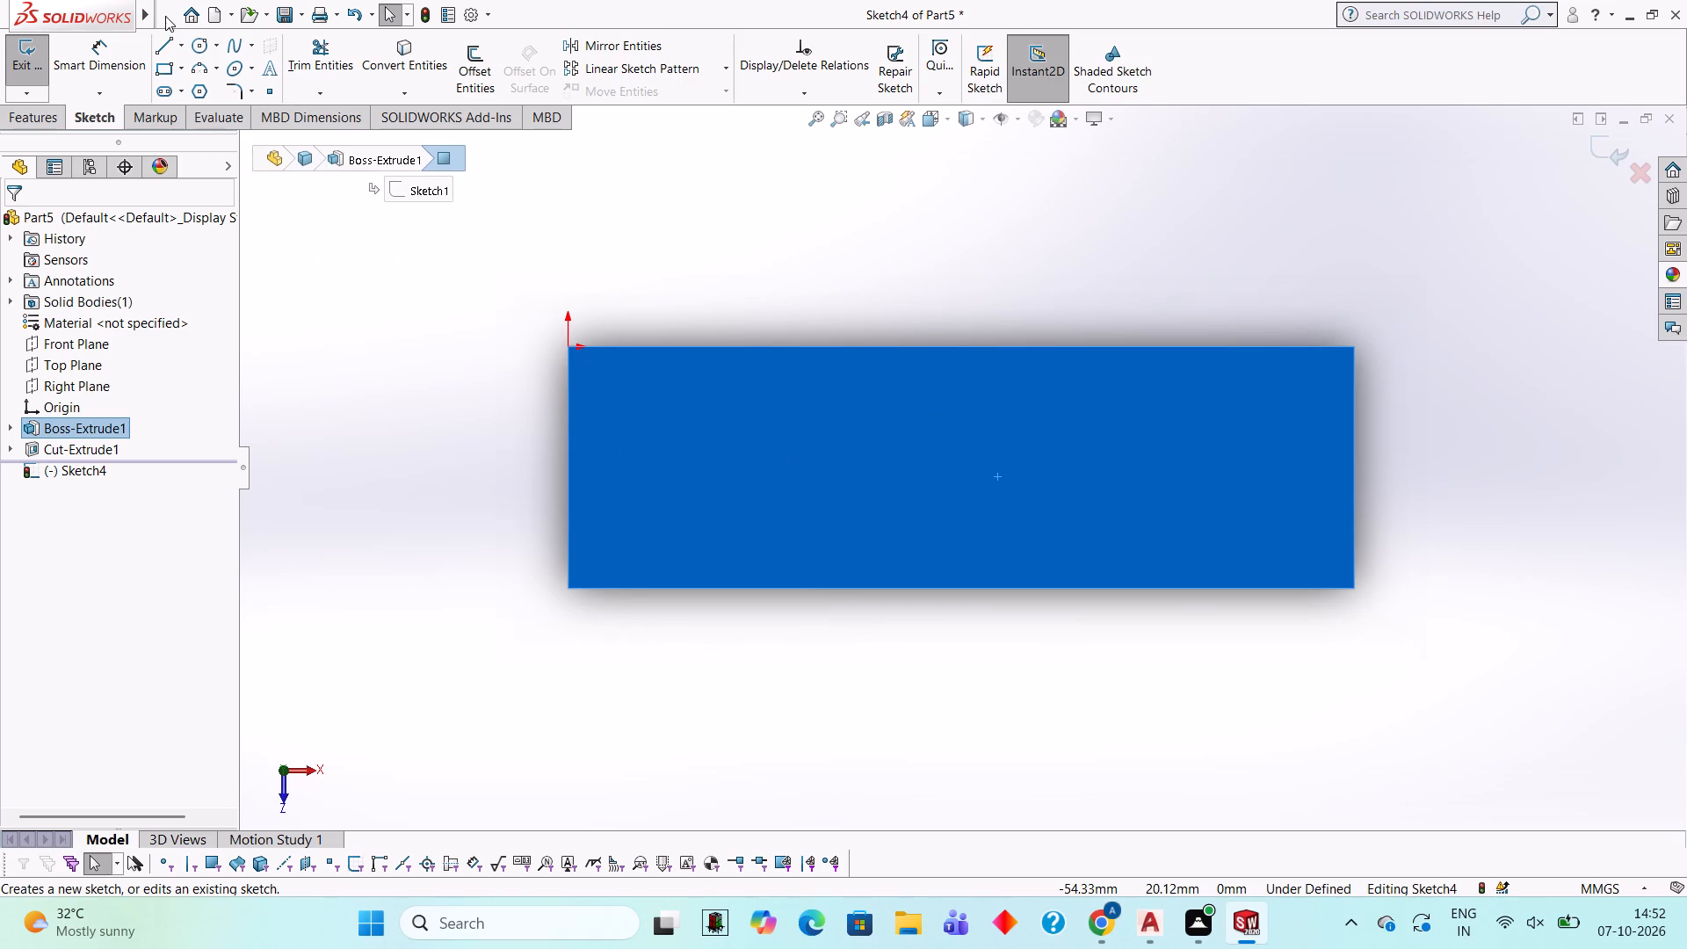
Sketch a closed 50 by 15 mm rectangle of lines inward from the top face's front edge, centred on the edge's midpoint.
{"action": "left_click", "coordinate": [169, 35]}
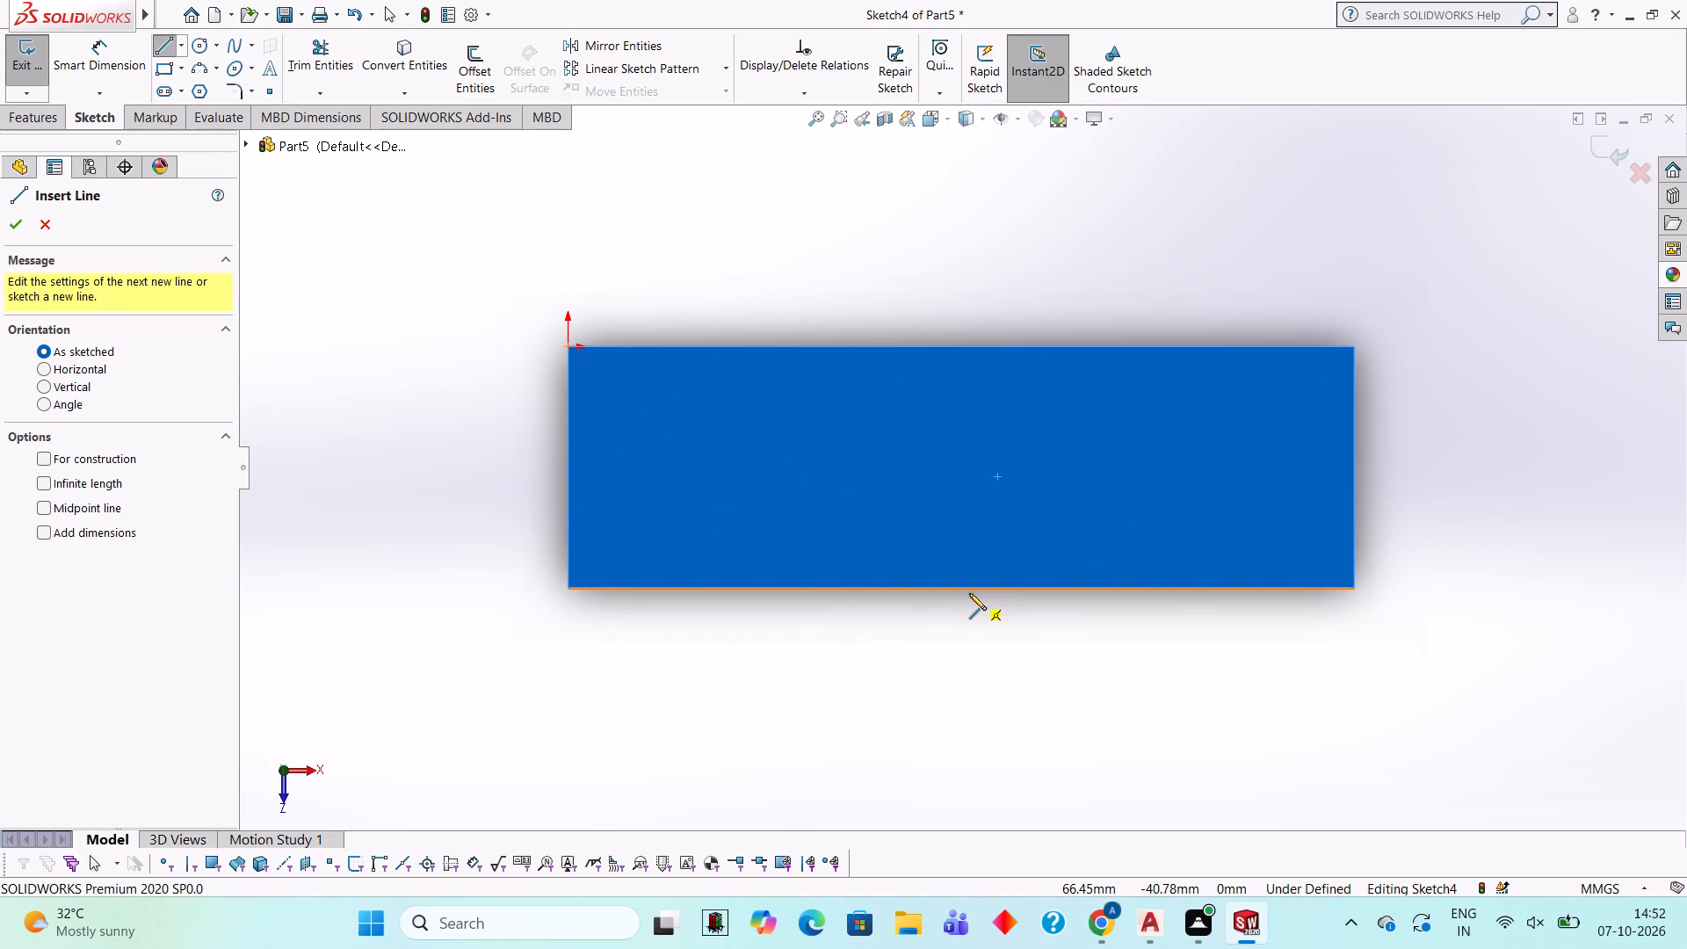
{"action": "left_click", "coordinate": [962, 588]}
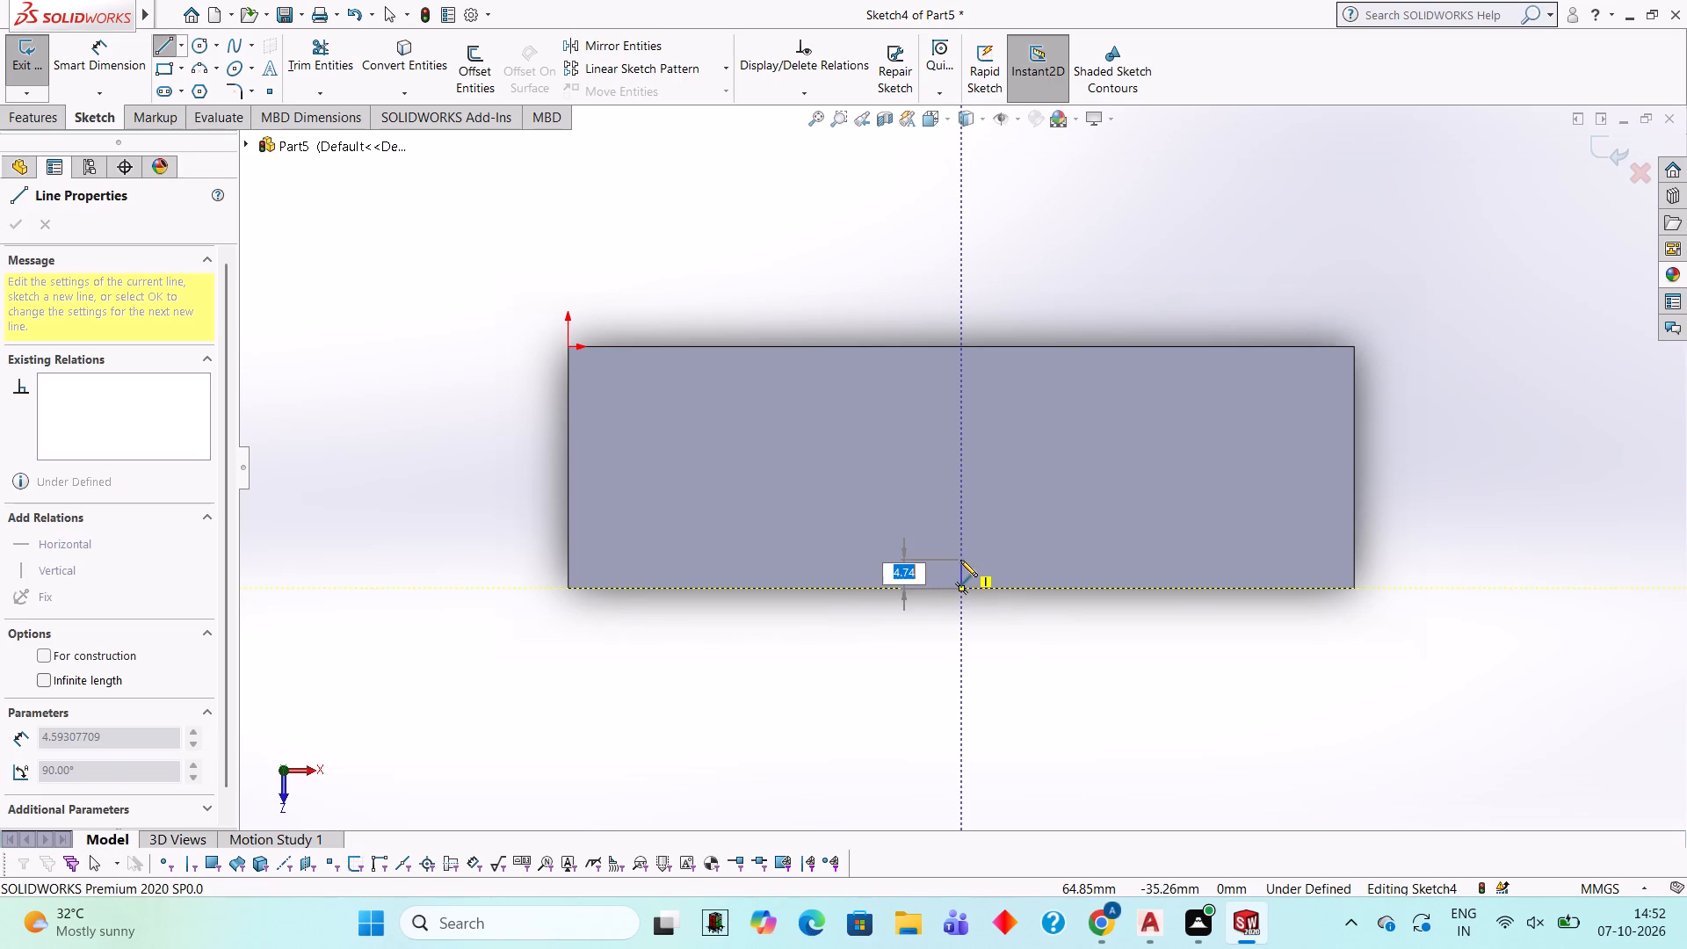
{"action": "type", "text": "25"}
{"action": "key", "text": "Return"}
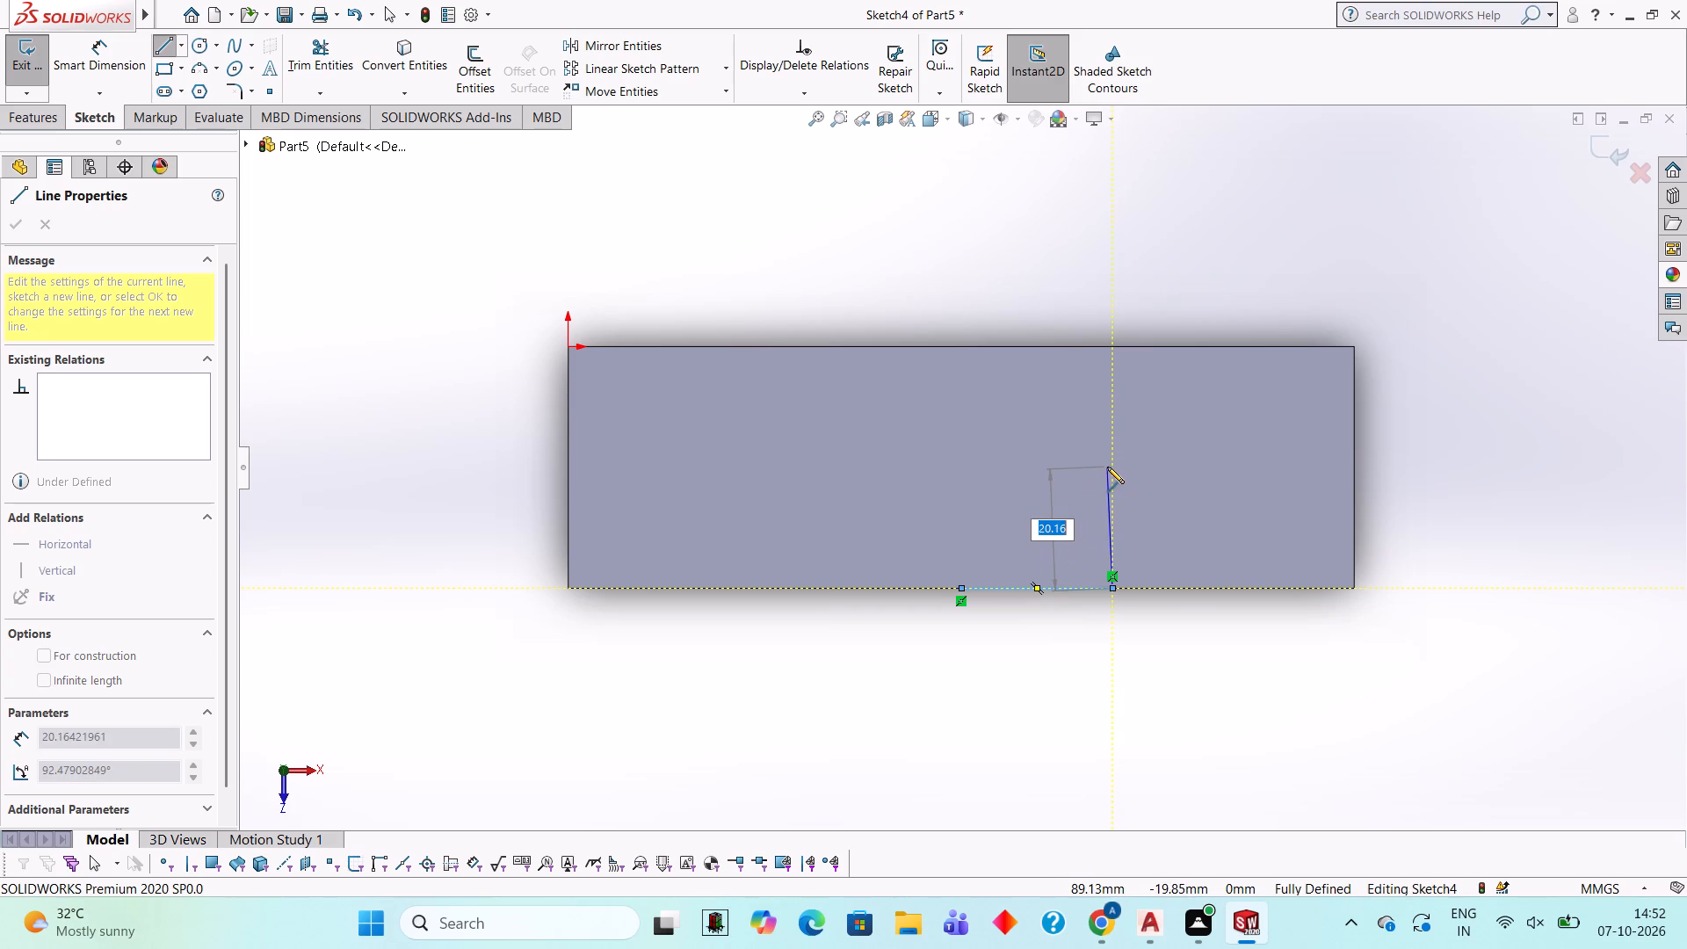
{"action": "type", "text": "15"}
{"action": "key", "text": "Return"}
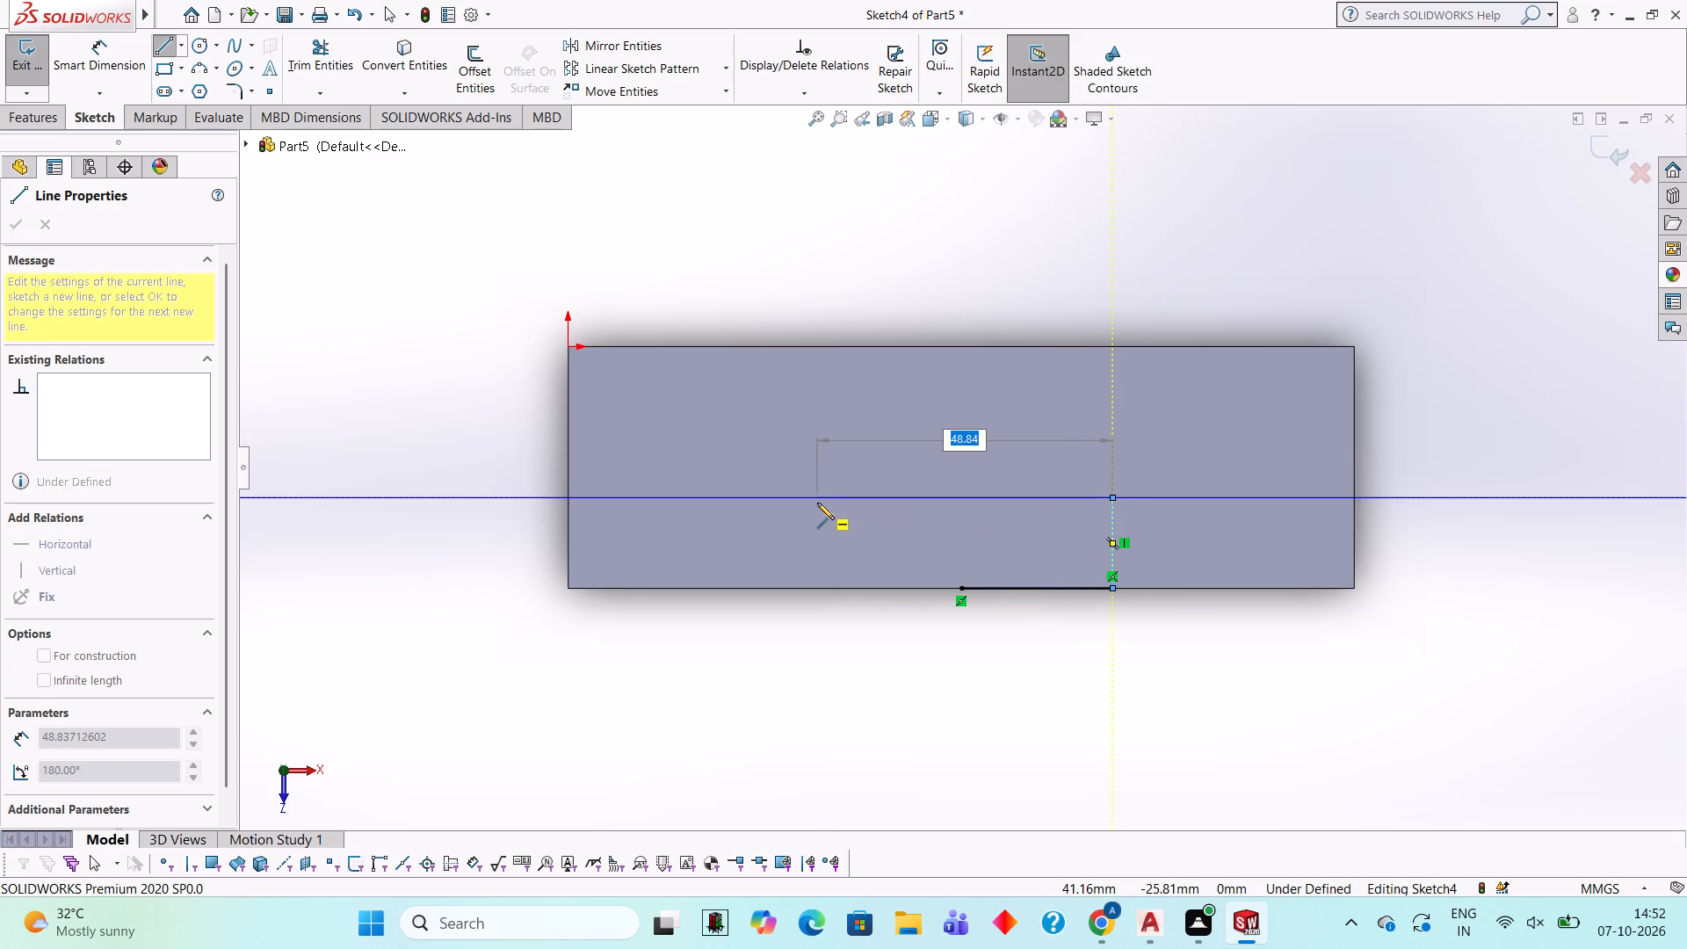
{"action": "type", "text": "50"}
{"action": "key", "text": "Return"}
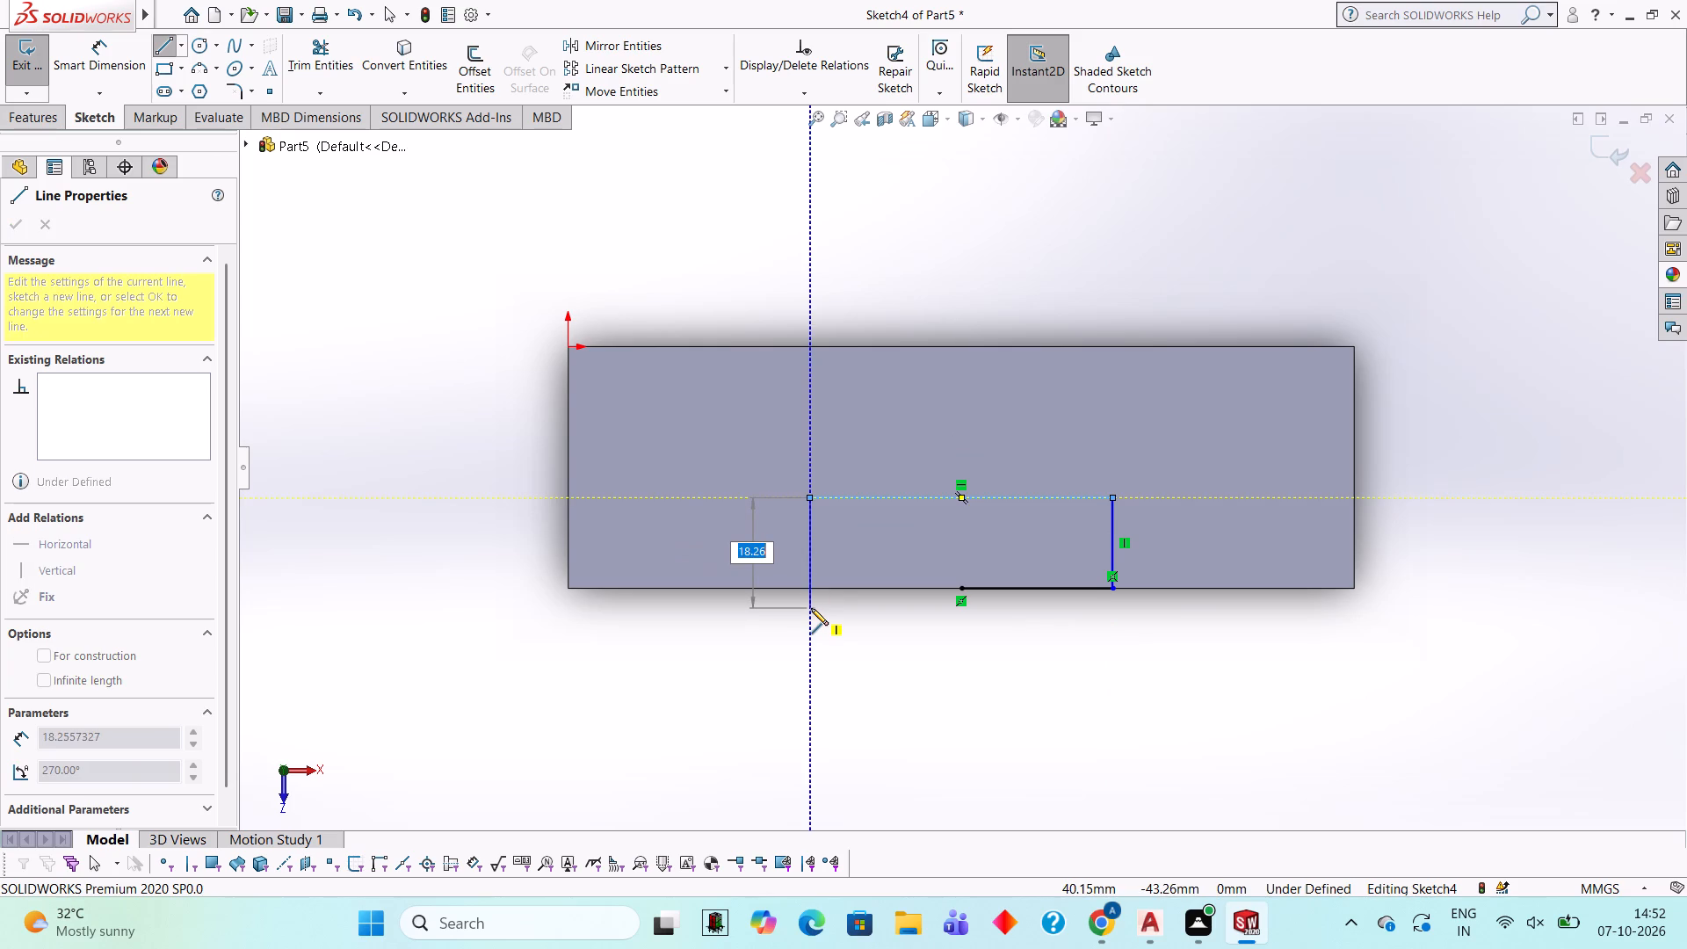
{"action": "type", "text": "15"}
{"action": "key", "text": "Return"}
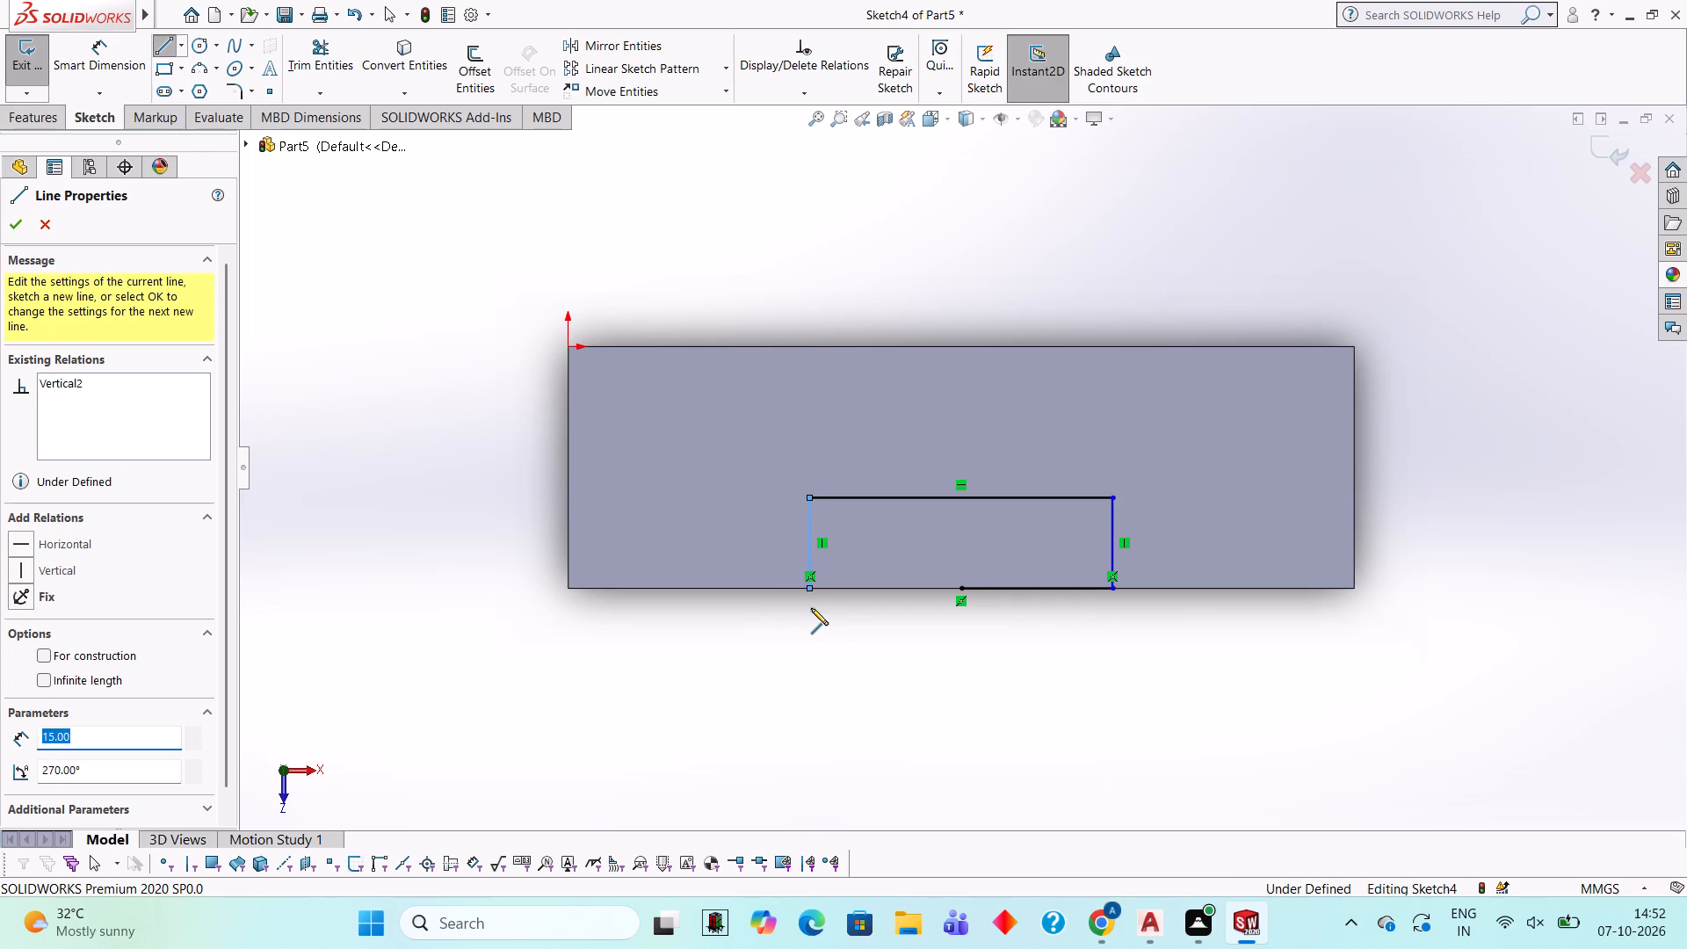
{"action": "left_click", "coordinate": [962, 586]}
{"action": "key", "text": "Escape"}
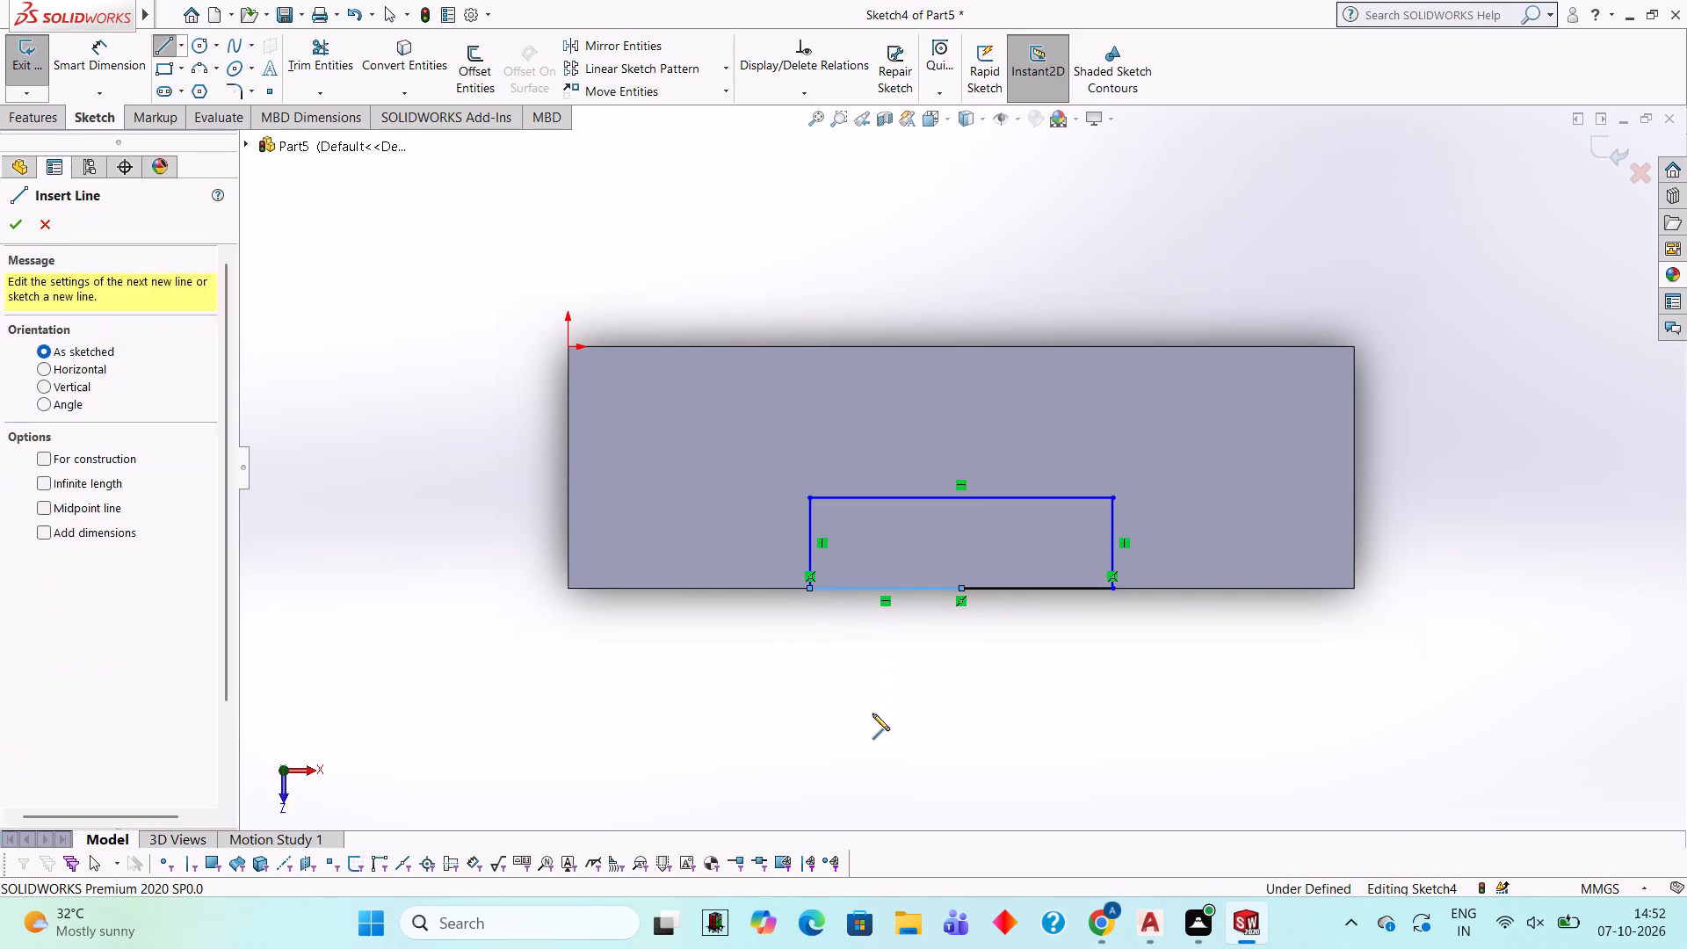
Cut the top-face rectangle into the block as a blind extruded cut 25 mm deep.
{"action": "left_click", "coordinate": [50, 113]}
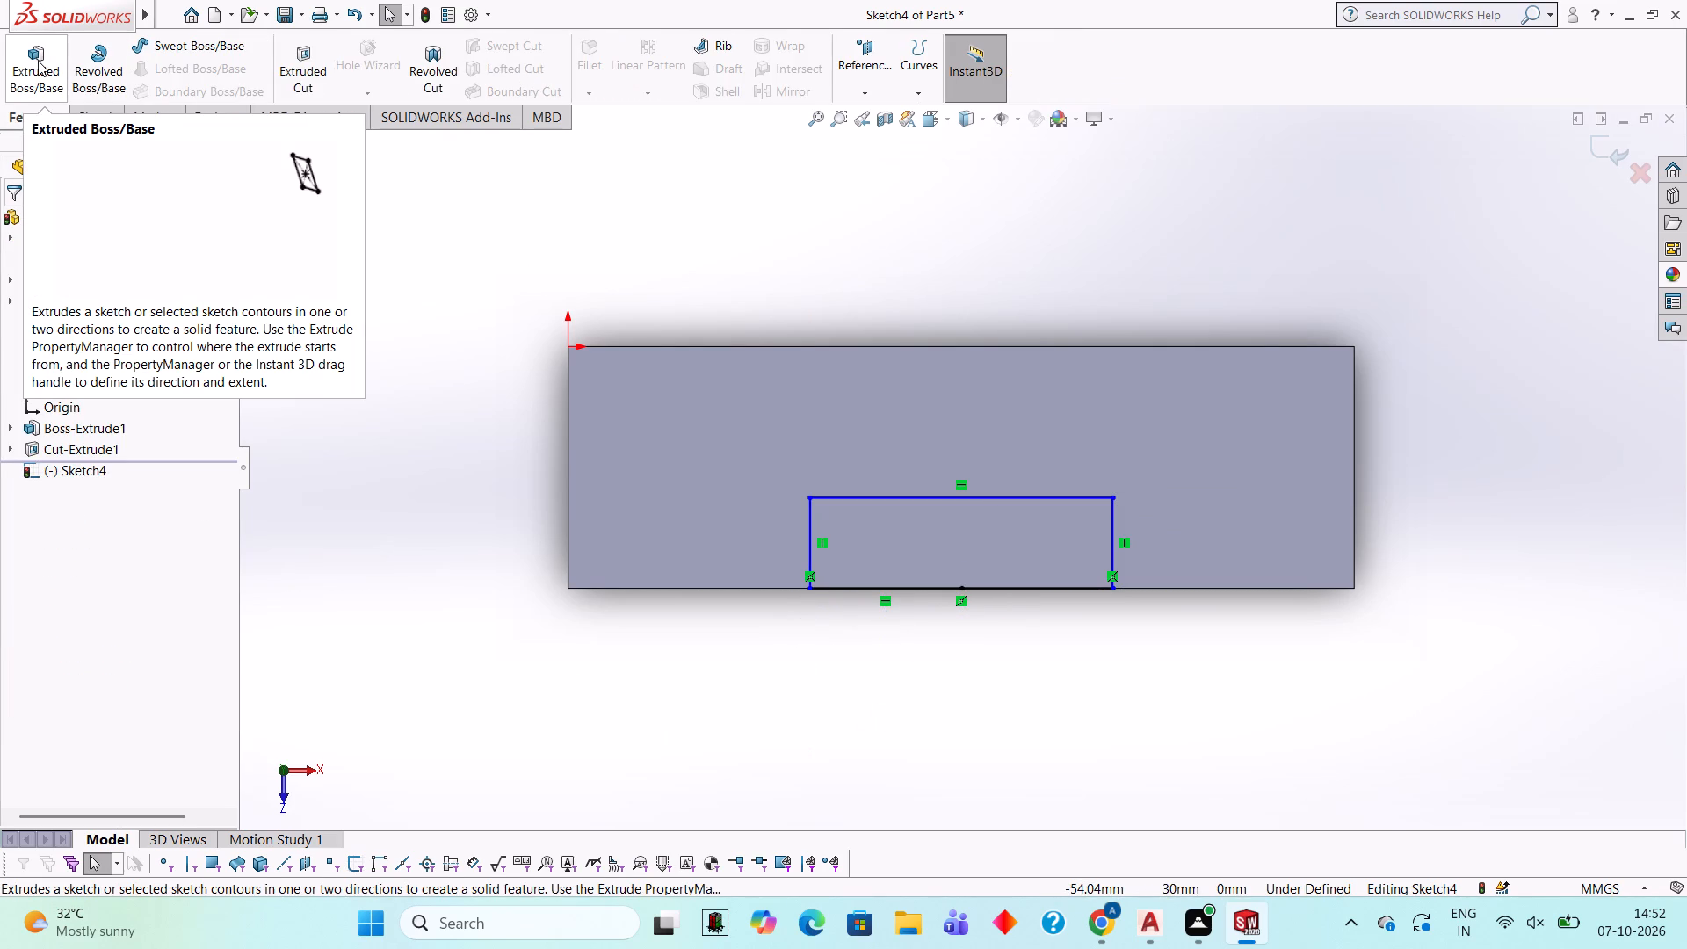
{"action": "left_click", "coordinate": [299, 40]}
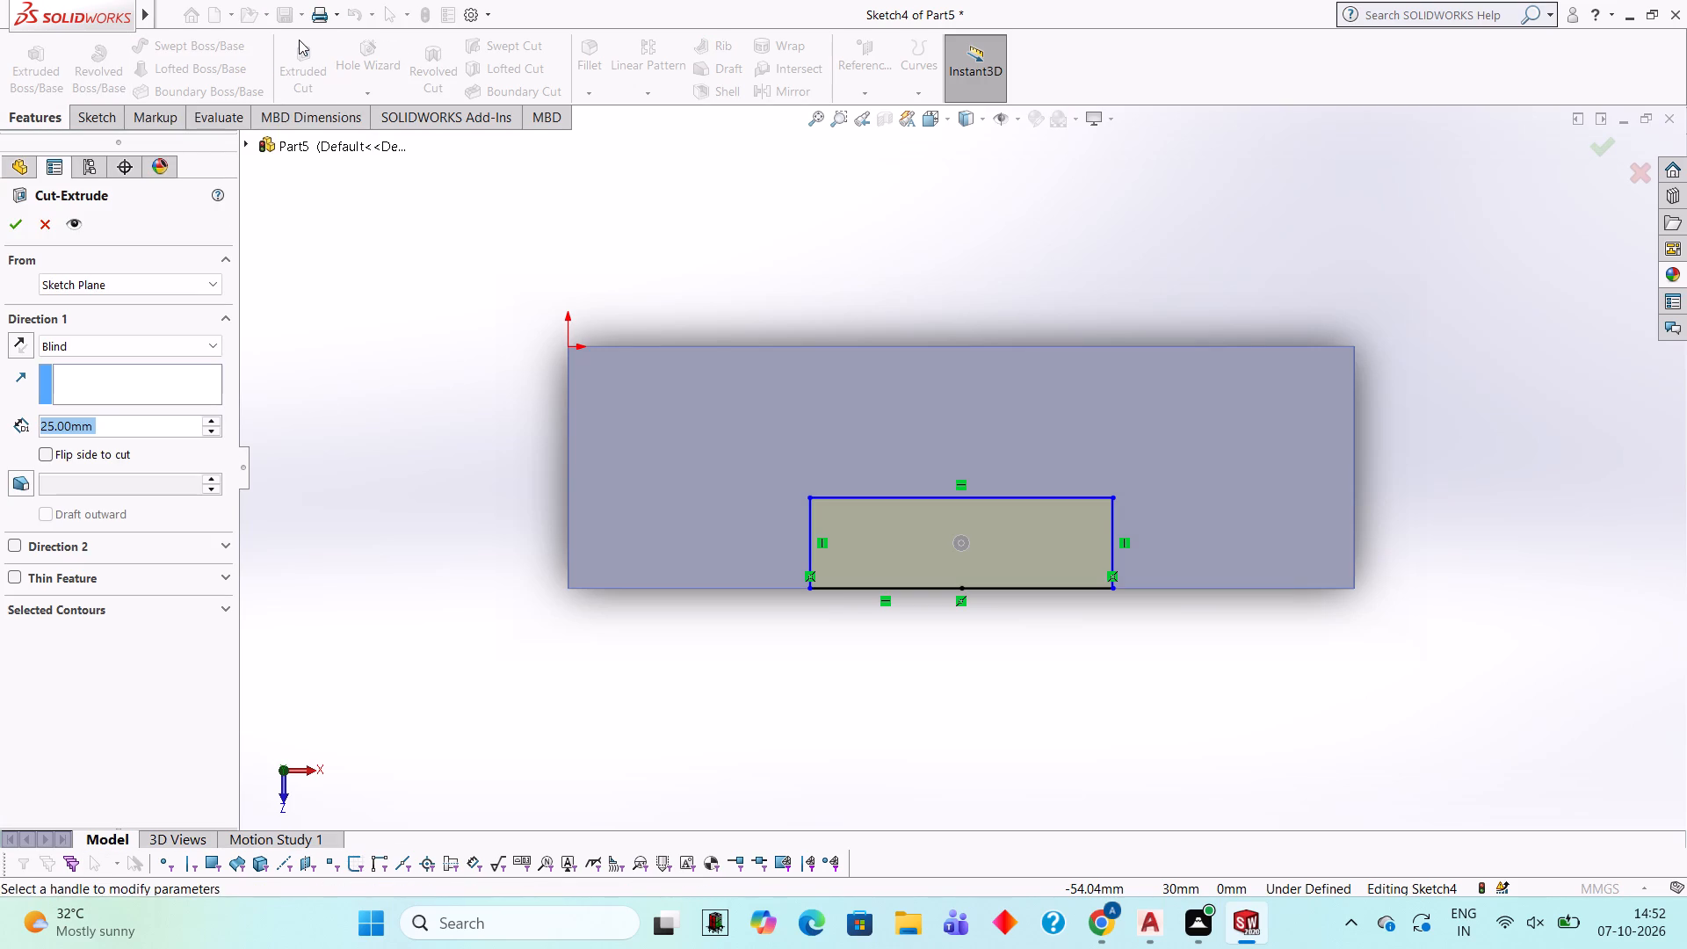
{"action": "middle_click_drag", "start_coordinate": [994, 675], "coordinate": [975, 613]}
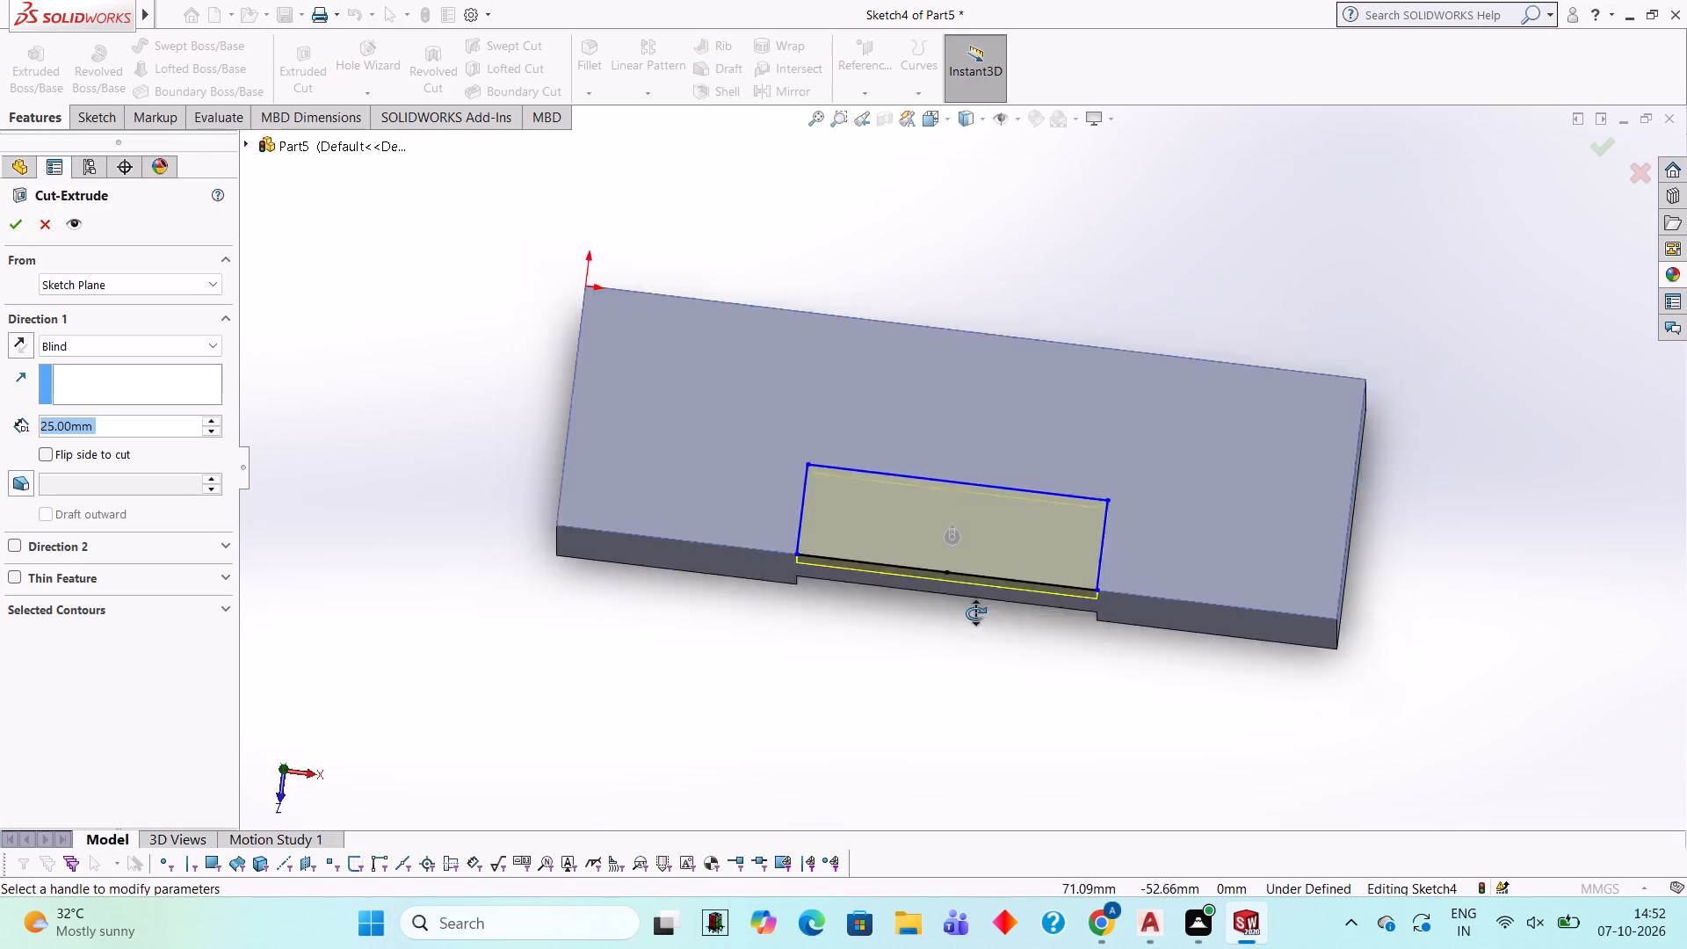
{"action": "middle_click_drag", "start_coordinate": [975, 613], "coordinate": [976, 442]}
{"action": "left_click", "coordinate": [21, 220]}
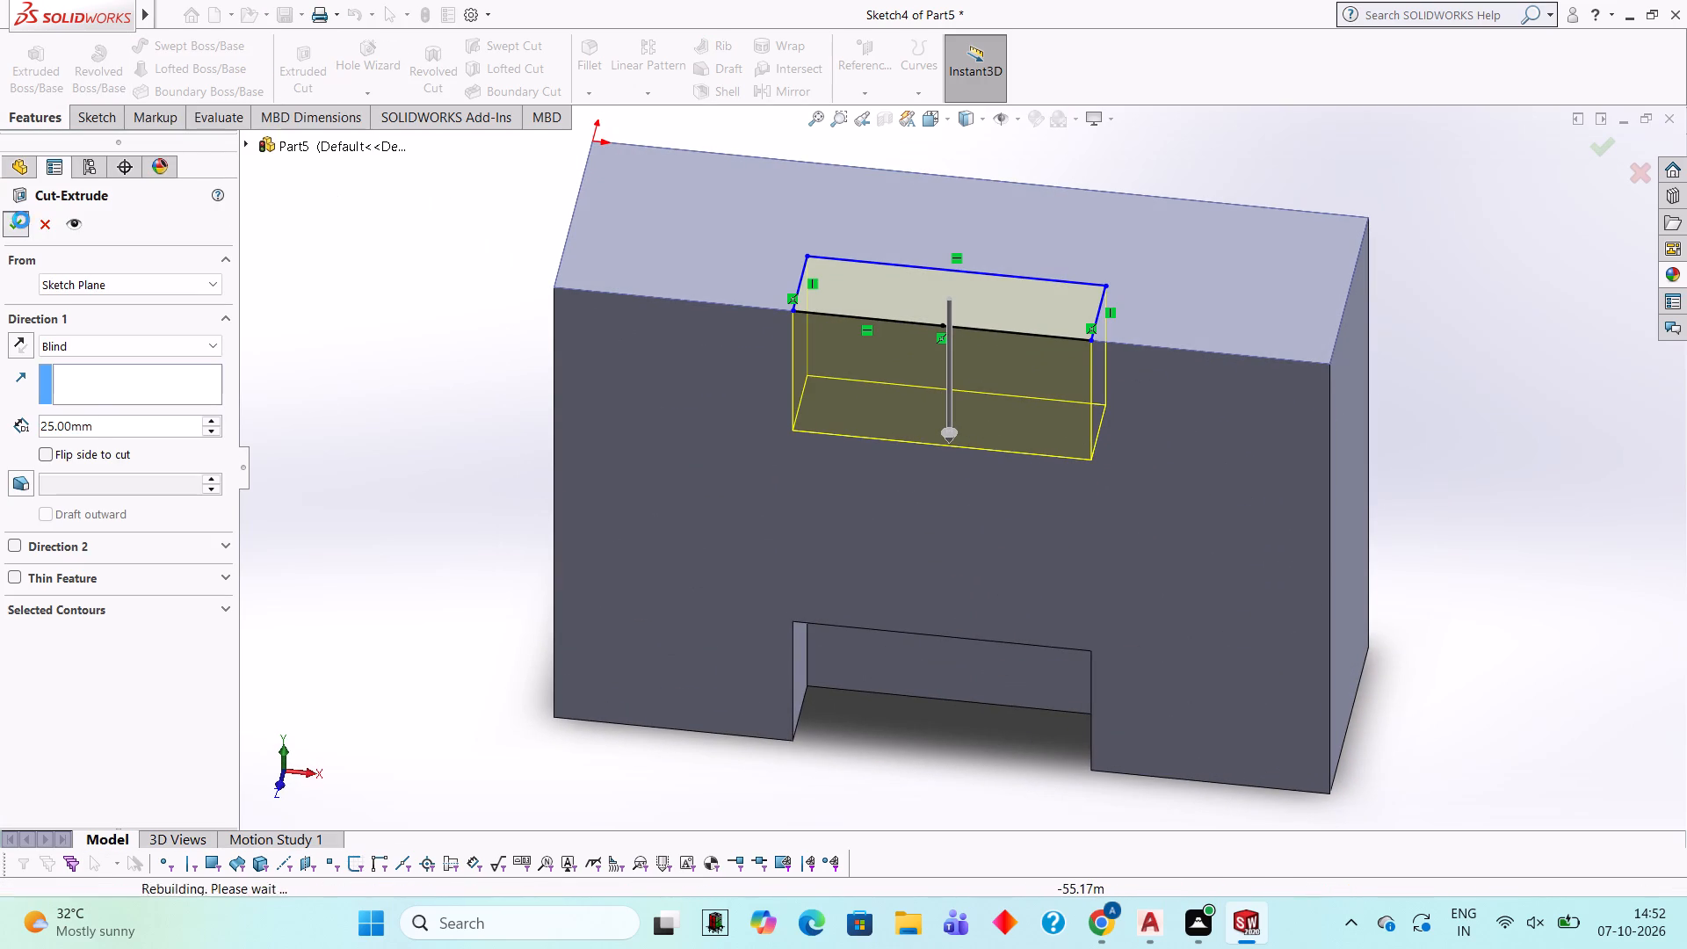
{"action": "left_click", "coordinate": [286, 322]}
Start a sketch on the block's notched bottom face and view it face-on.
{"action": "scroll", "coordinate": [583, 489], "scroll_direction": "down", "scroll_amount": 1}
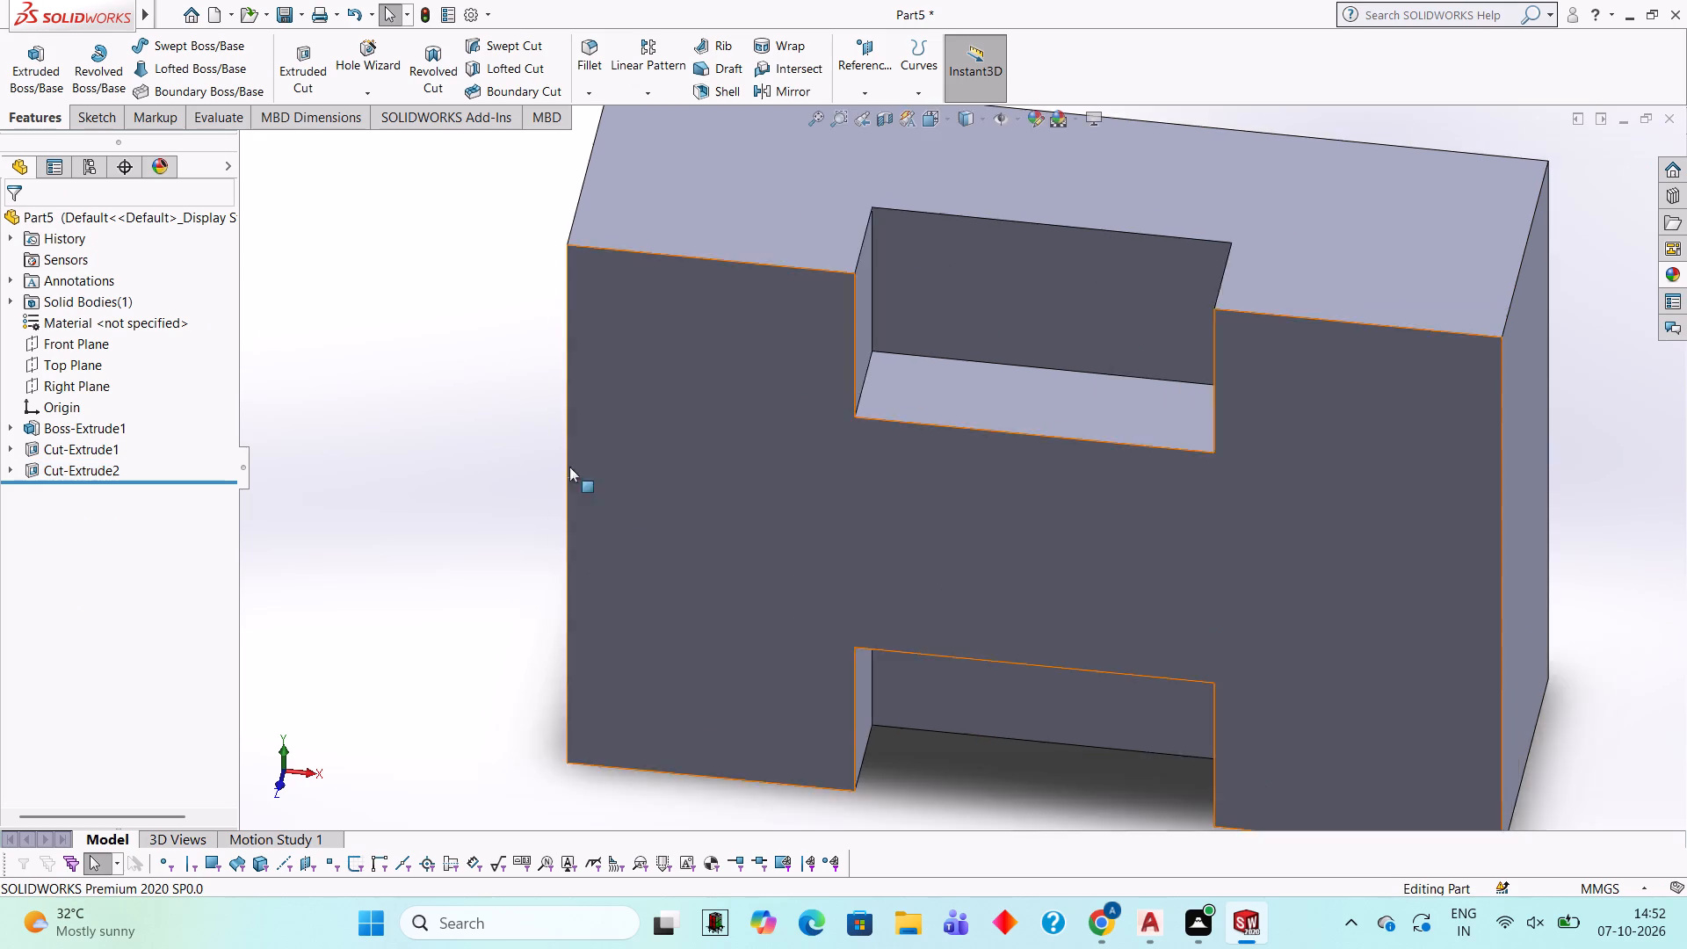
{"action": "middle_click_drag", "start_coordinate": [569, 459], "coordinate": [590, 351]}
{"action": "scroll", "coordinate": [738, 448], "scroll_direction": "up", "scroll_amount": 2}
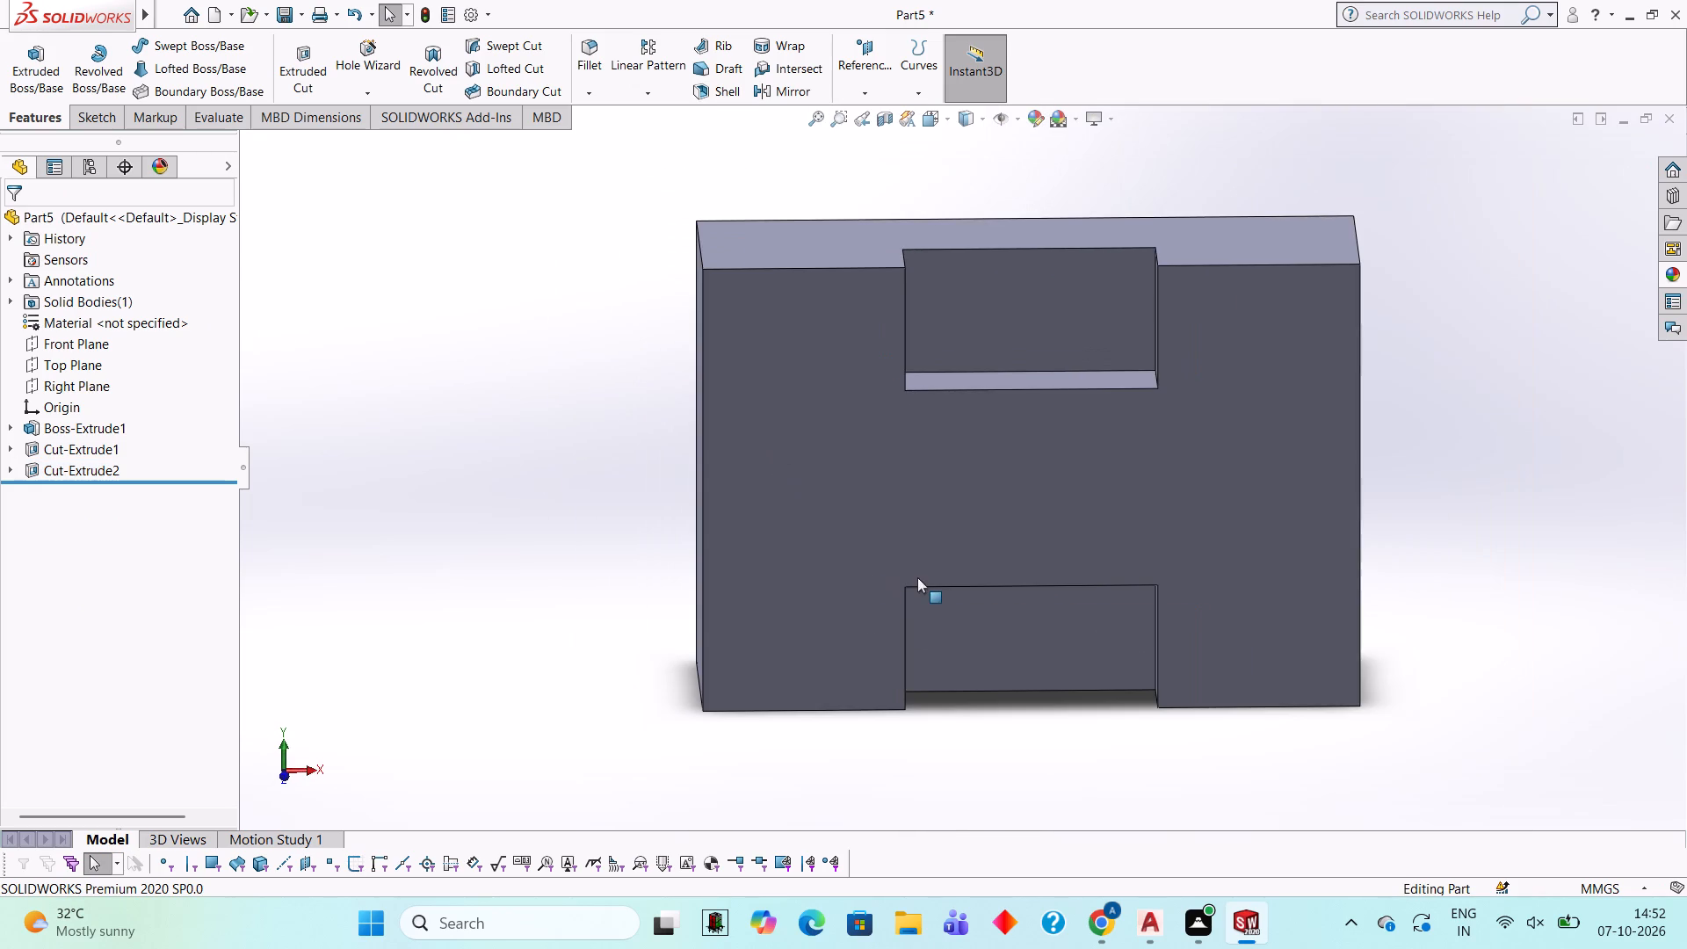
{"action": "middle_click_drag", "start_coordinate": [911, 581], "coordinate": [881, 518]}
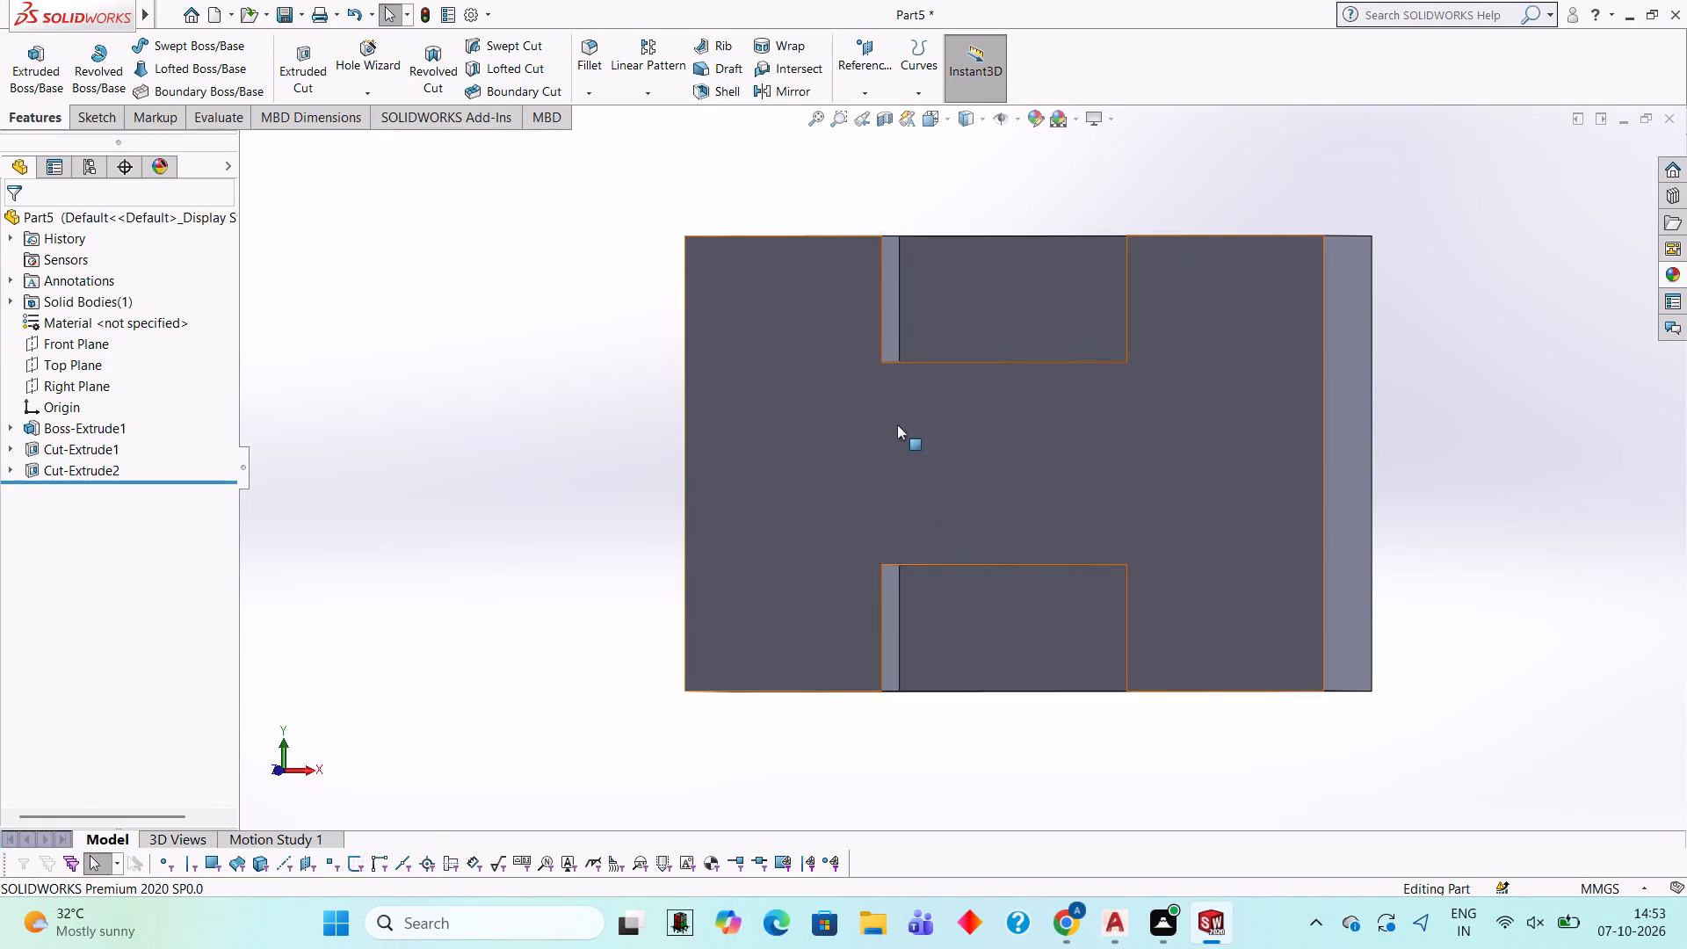
{"action": "middle_click_drag", "start_coordinate": [909, 424], "coordinate": [936, 422]}
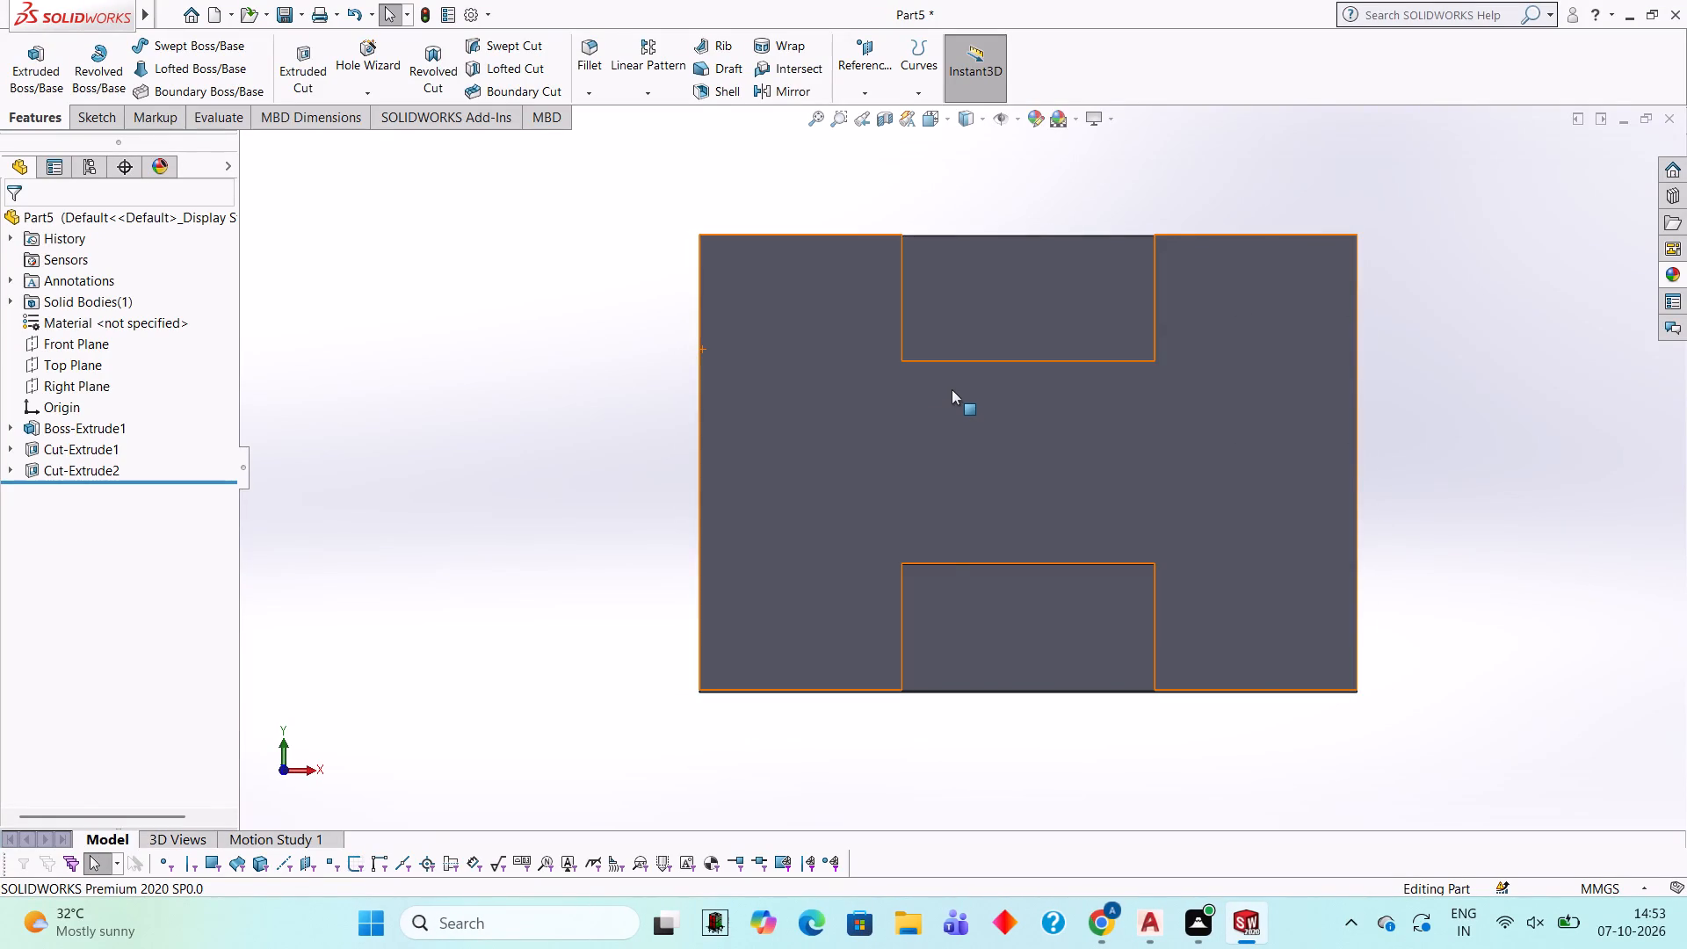
{"action": "middle_click_drag", "start_coordinate": [1005, 619], "coordinate": [1005, 451]}
{"action": "left_click", "coordinate": [1195, 622]}
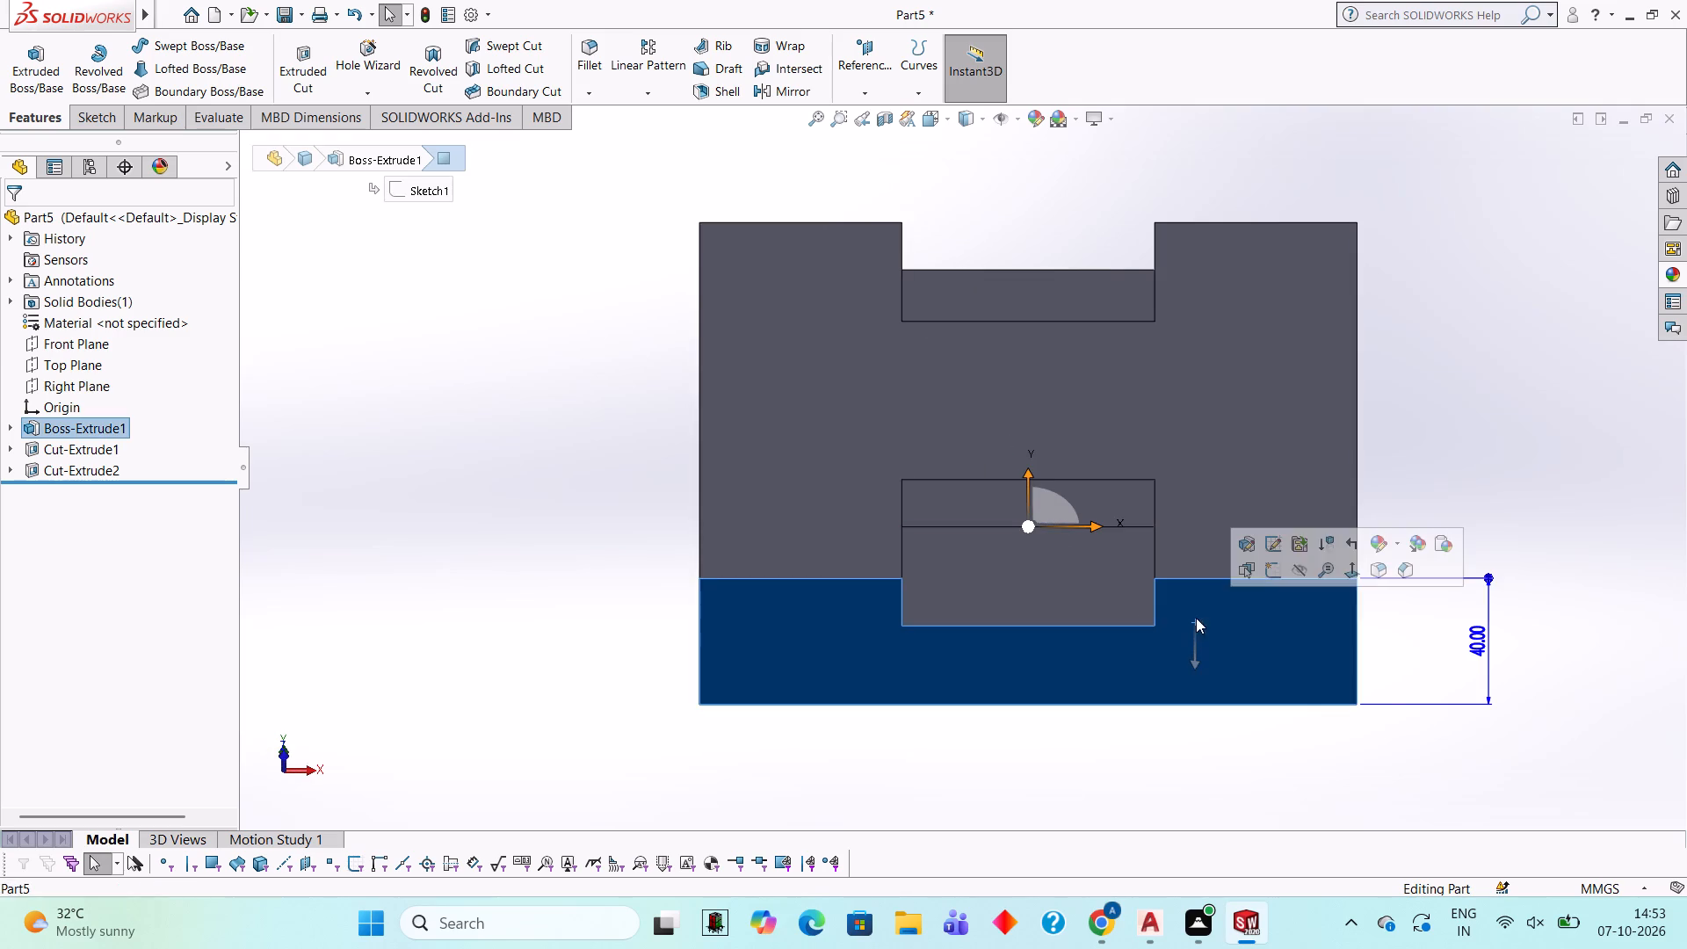
{"action": "left_click", "coordinate": [1272, 572]}
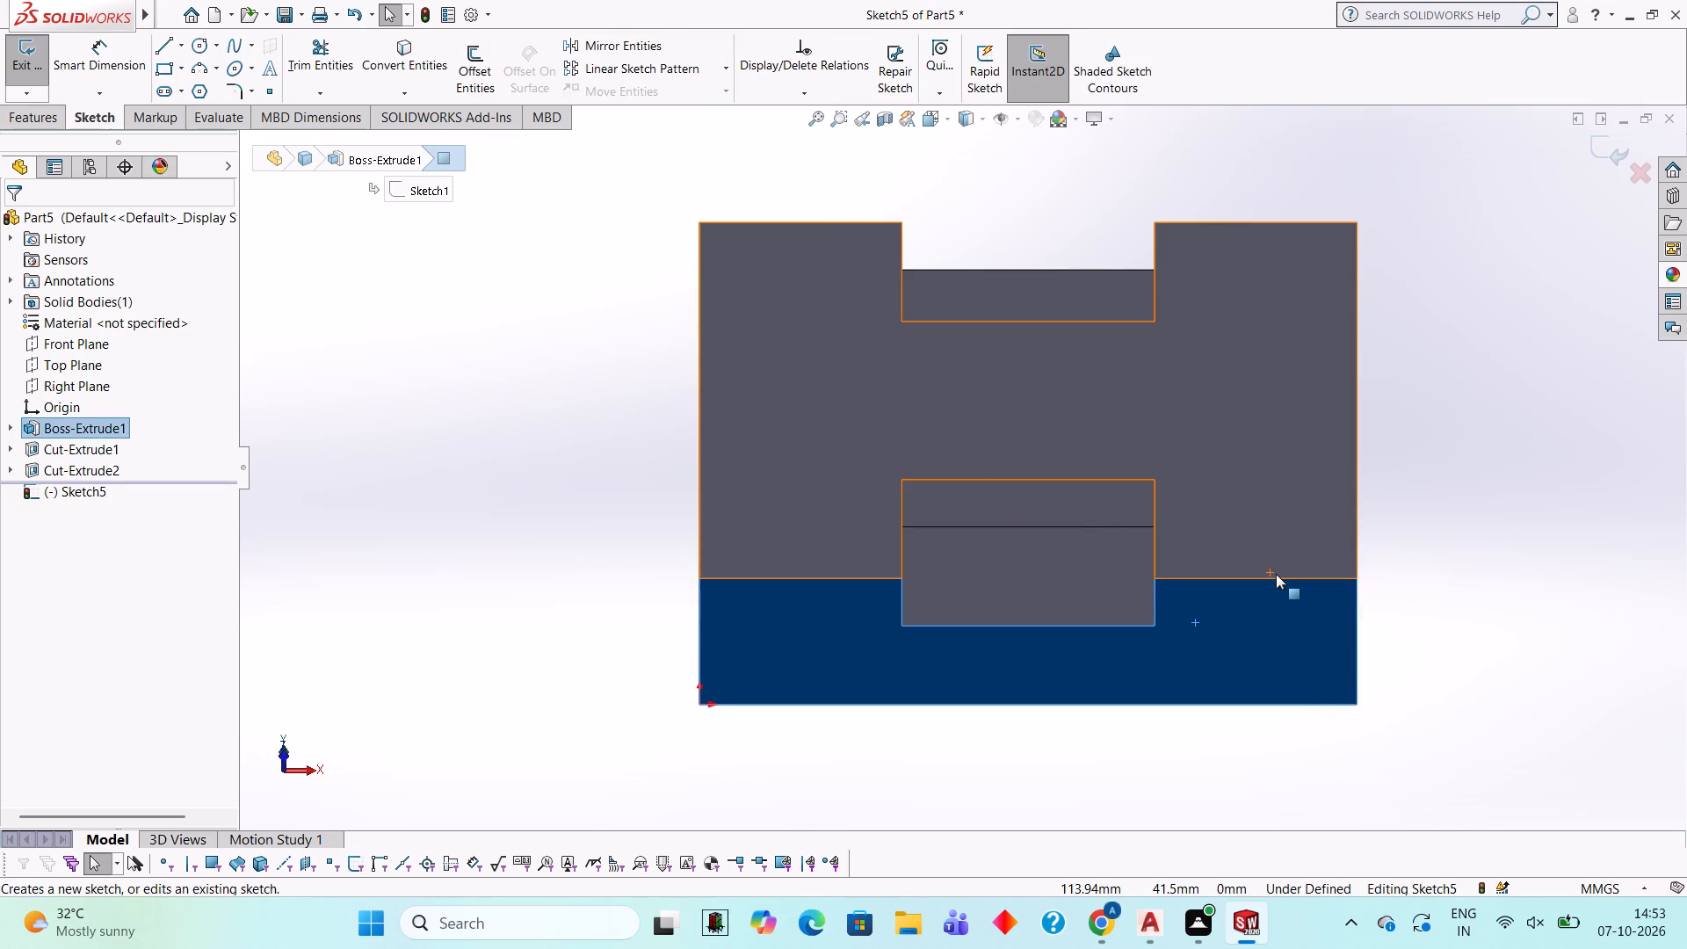
{"action": "key", "text": "ctrl+8"}
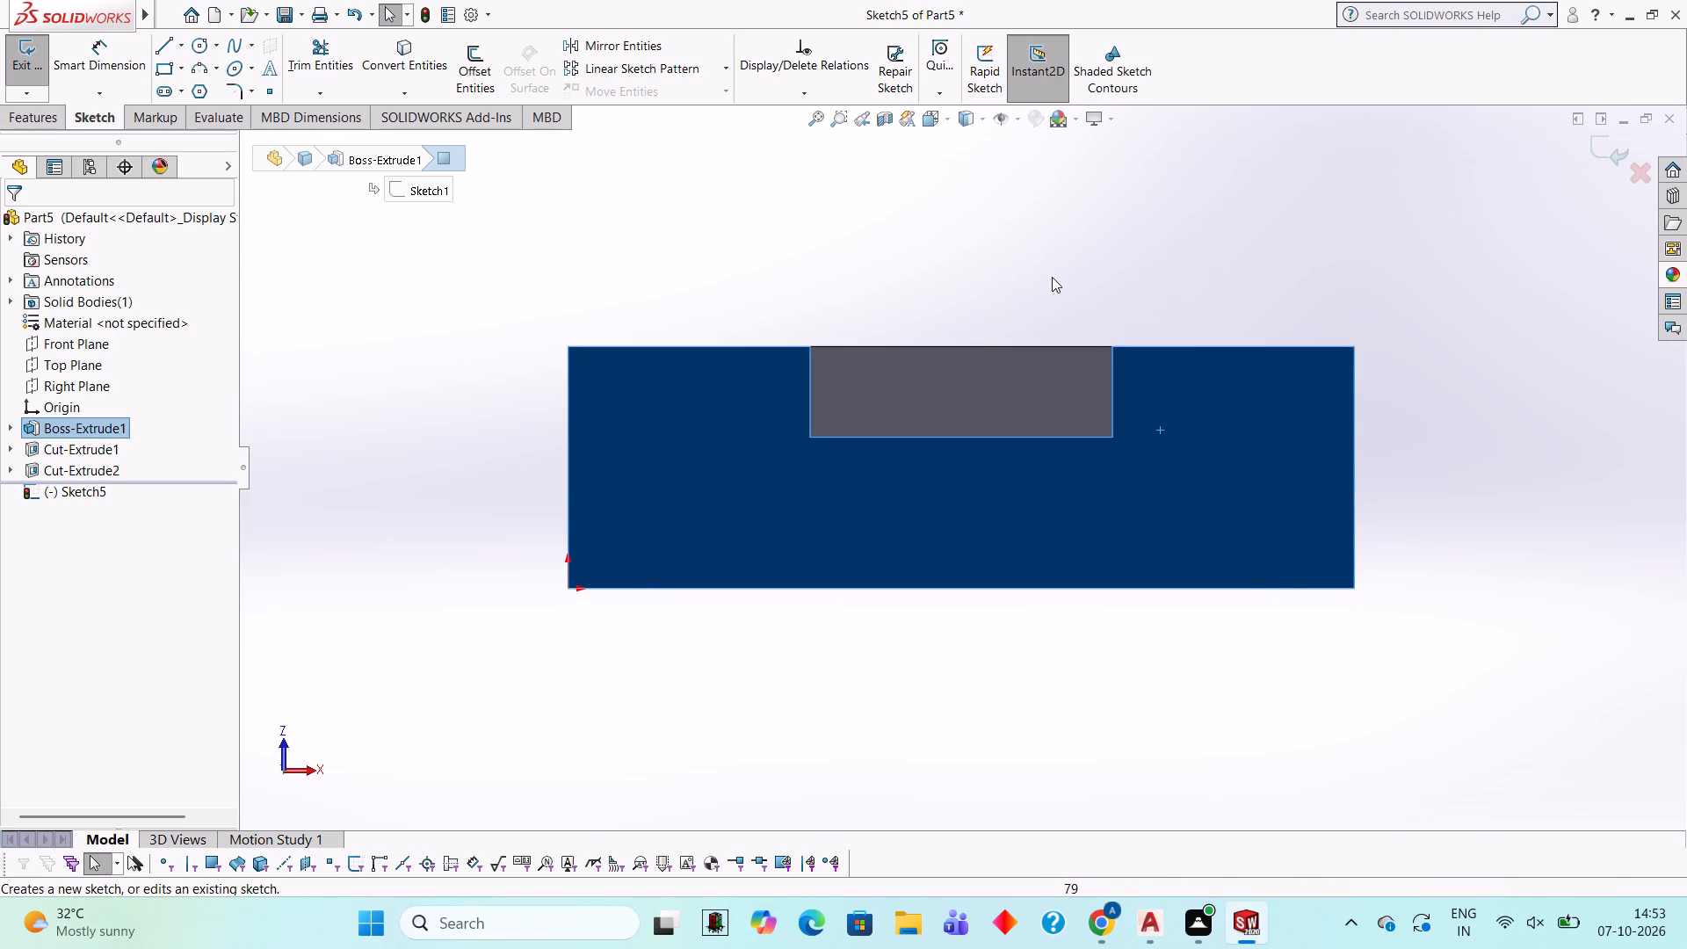
Sketch a 60 mm line perpendicular to the bottom face's front edge, outward from the midpoint of the notch opening.
{"action": "scroll", "coordinate": [1052, 277], "scroll_direction": "up", "scroll_amount": 2}
{"action": "scroll", "coordinate": [1052, 277], "scroll_direction": "down", "scroll_amount": 1}
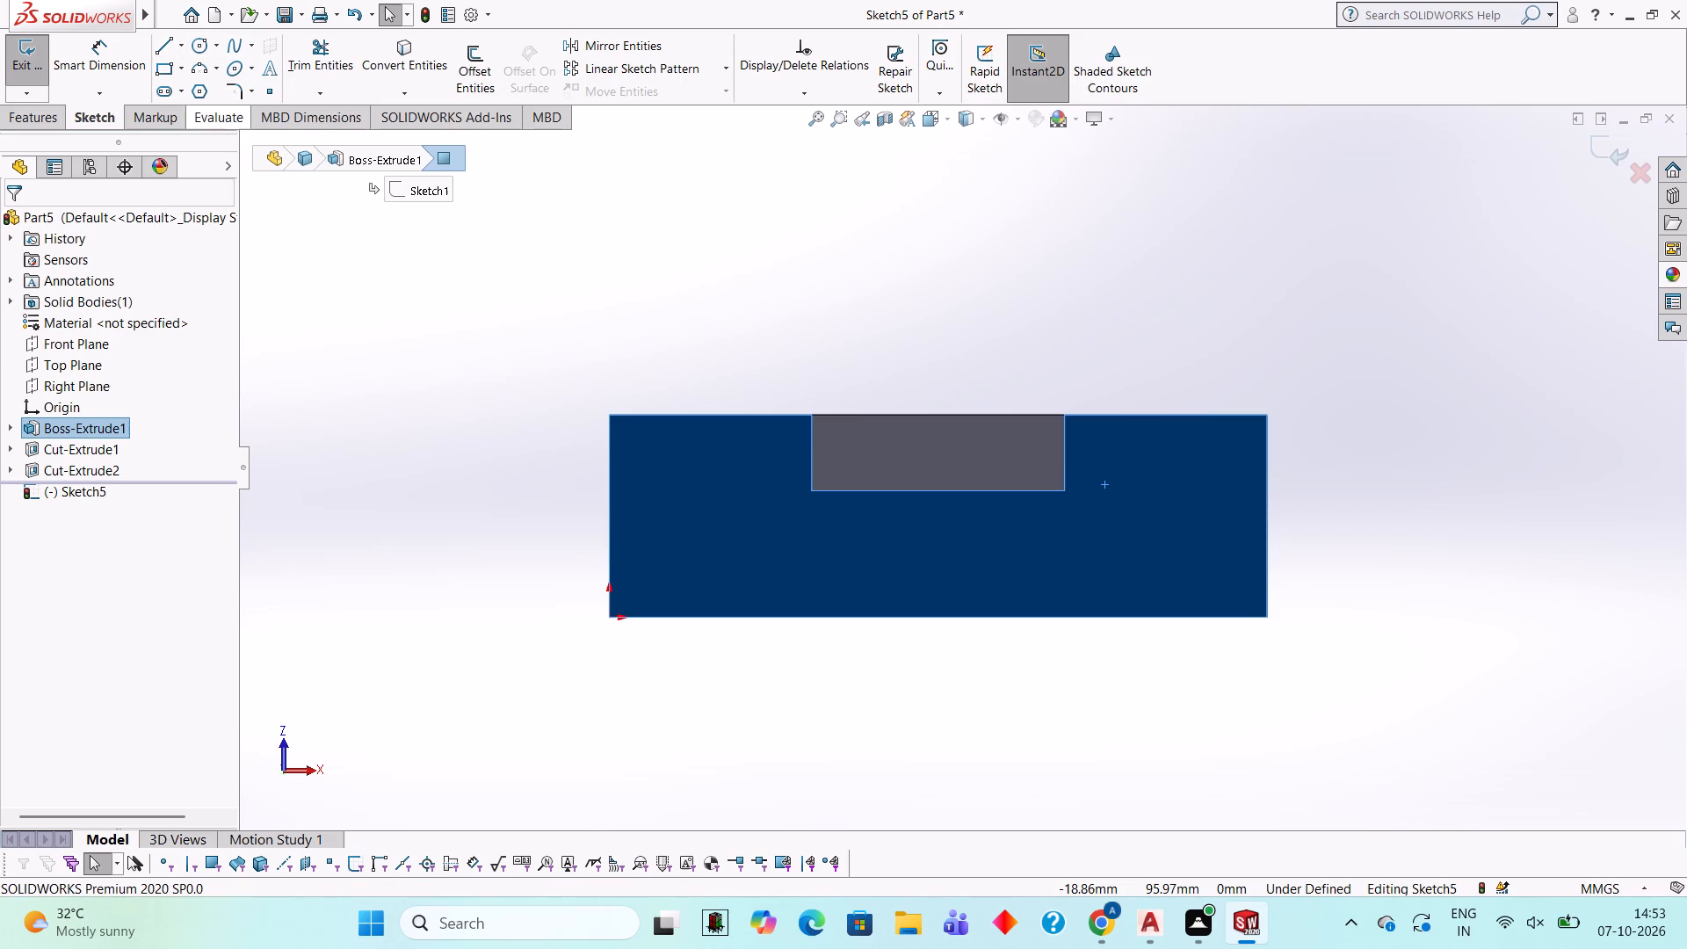
{"action": "left_click", "coordinate": [168, 52]}
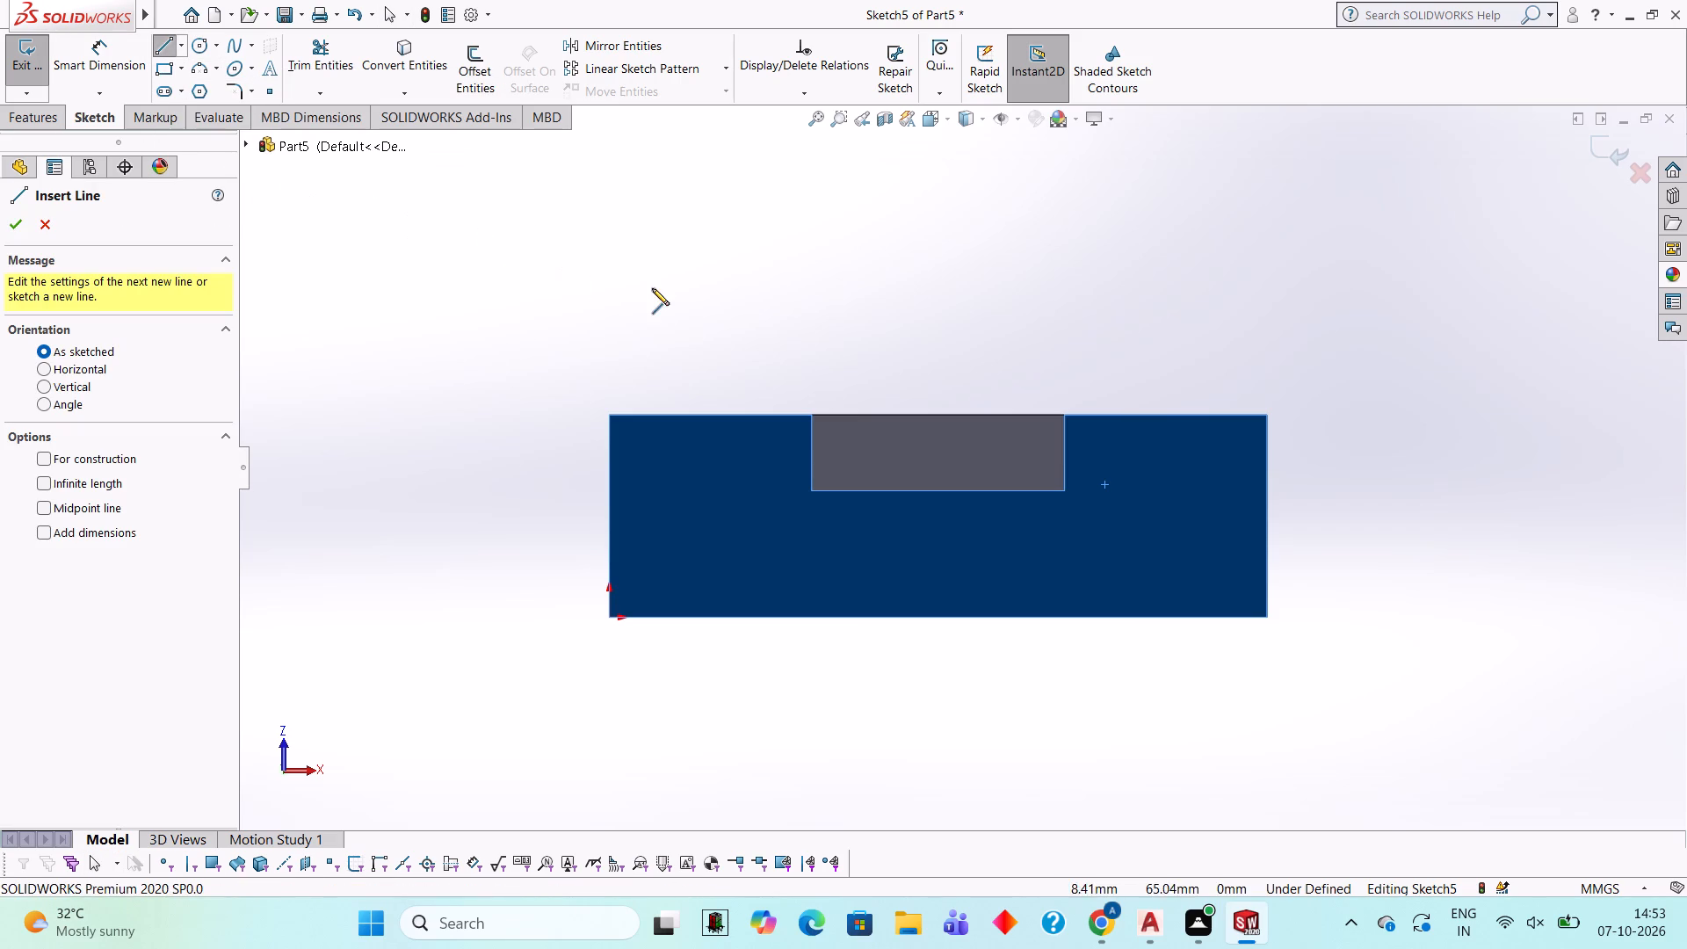
{"action": "left_click", "coordinate": [938, 414]}
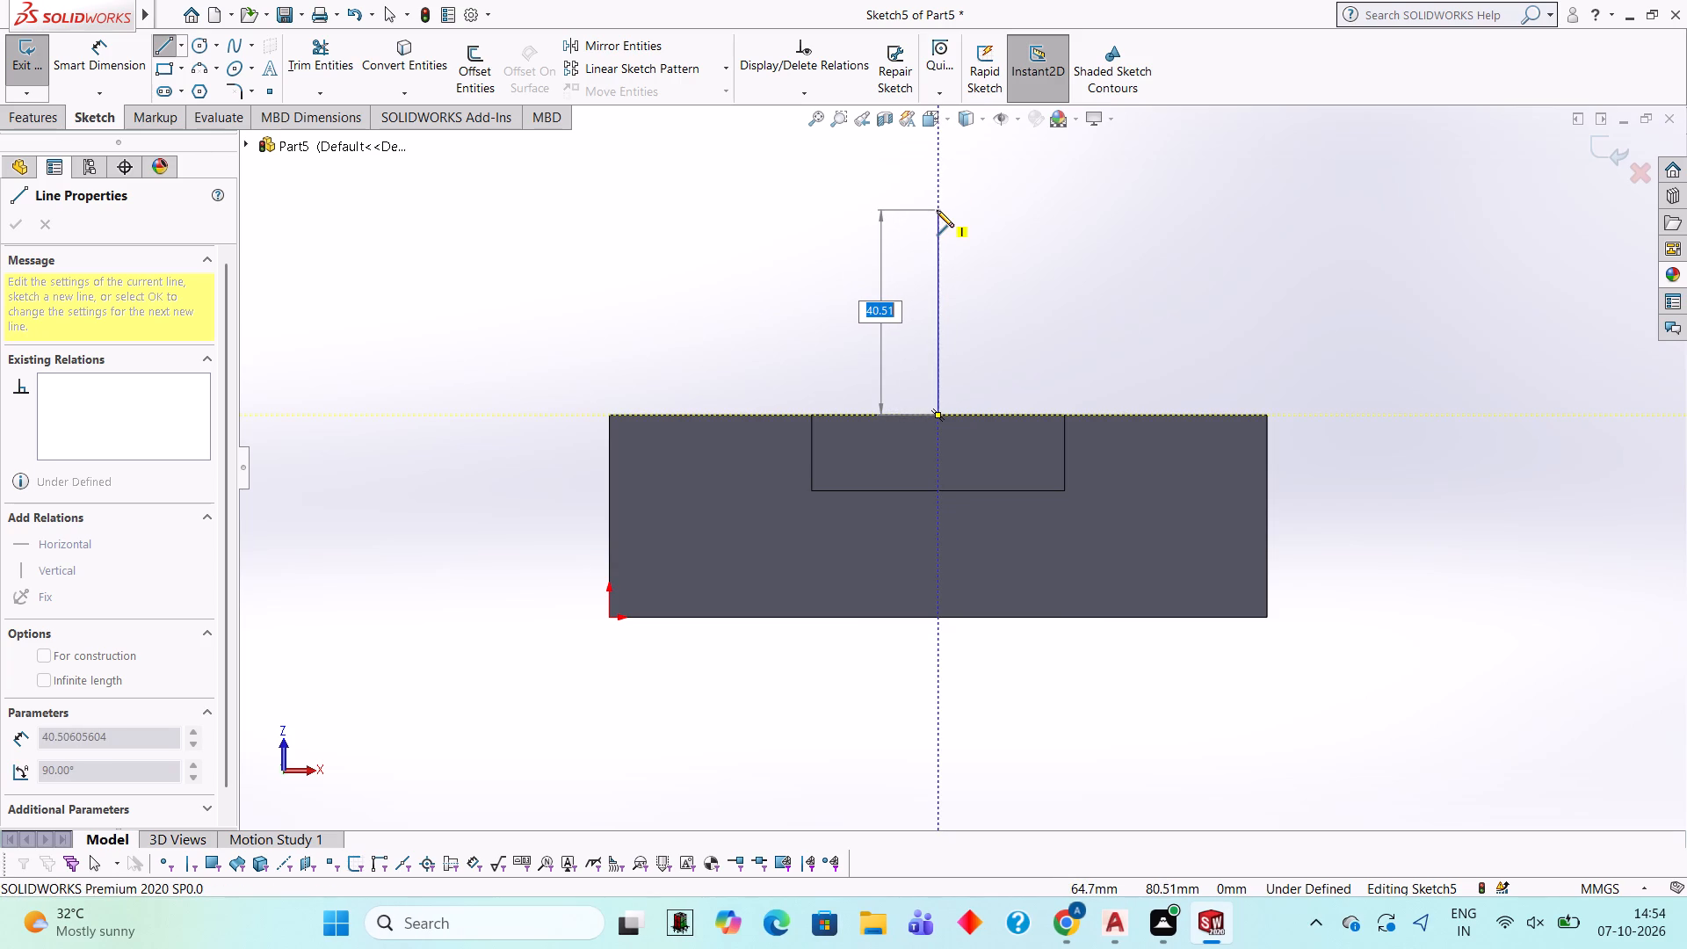
{"action": "type", "text": "60"}
{"action": "key", "text": "Return"}
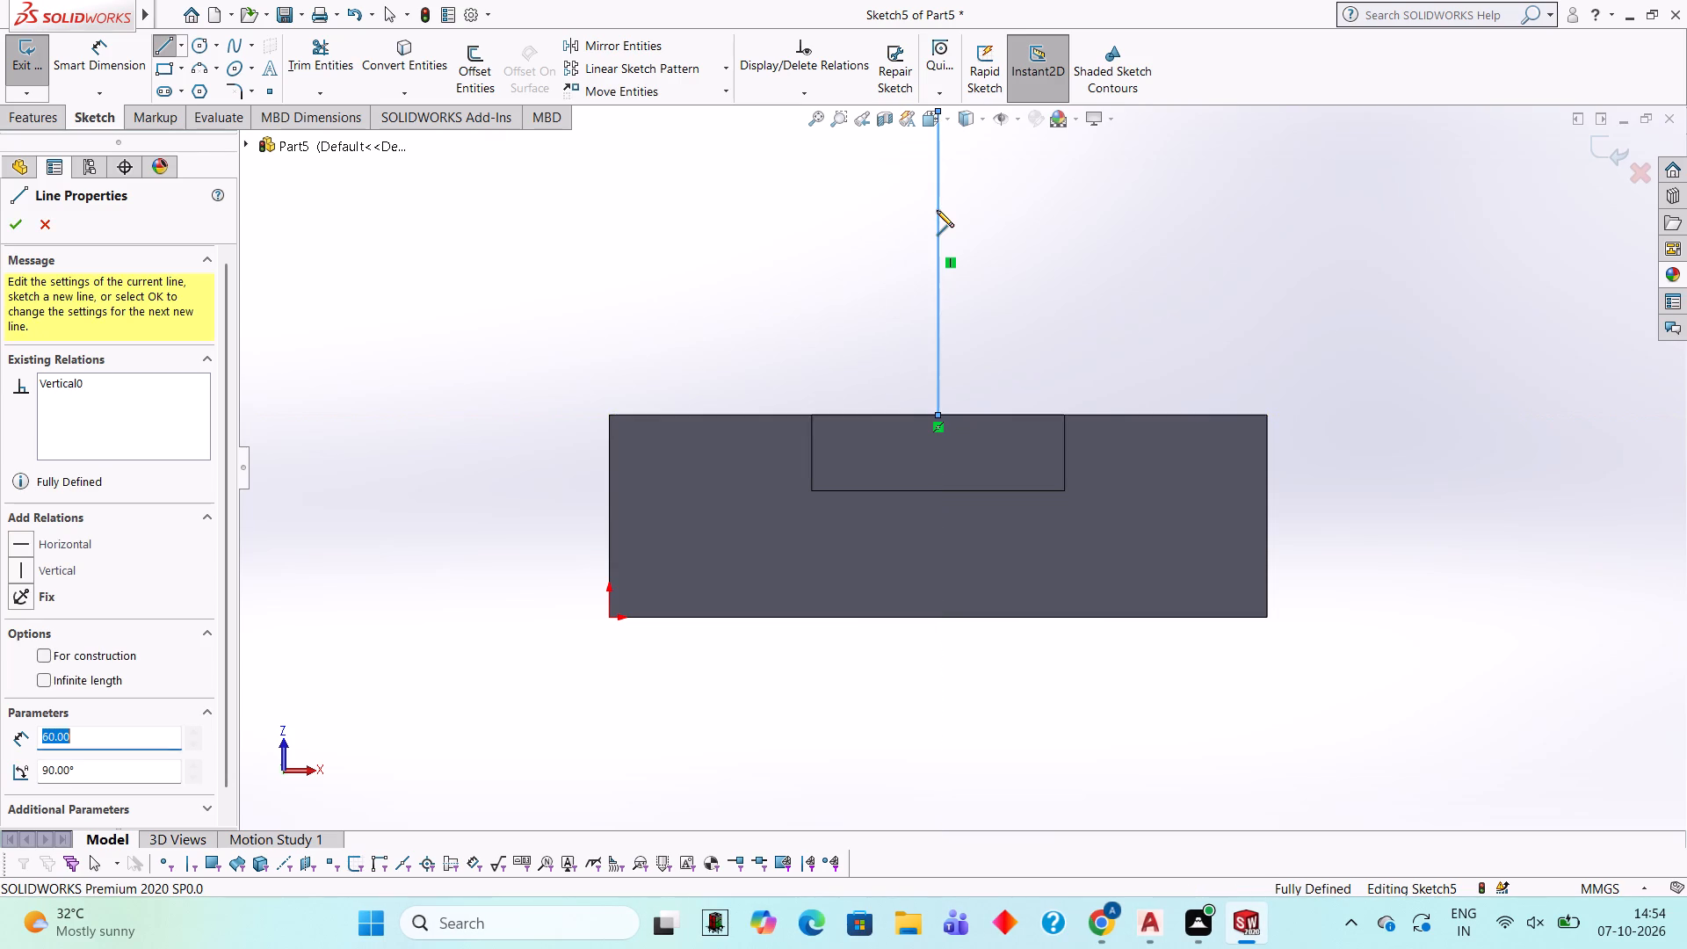
{"action": "scroll", "coordinate": [935, 214], "scroll_direction": "up", "scroll_amount": 3}
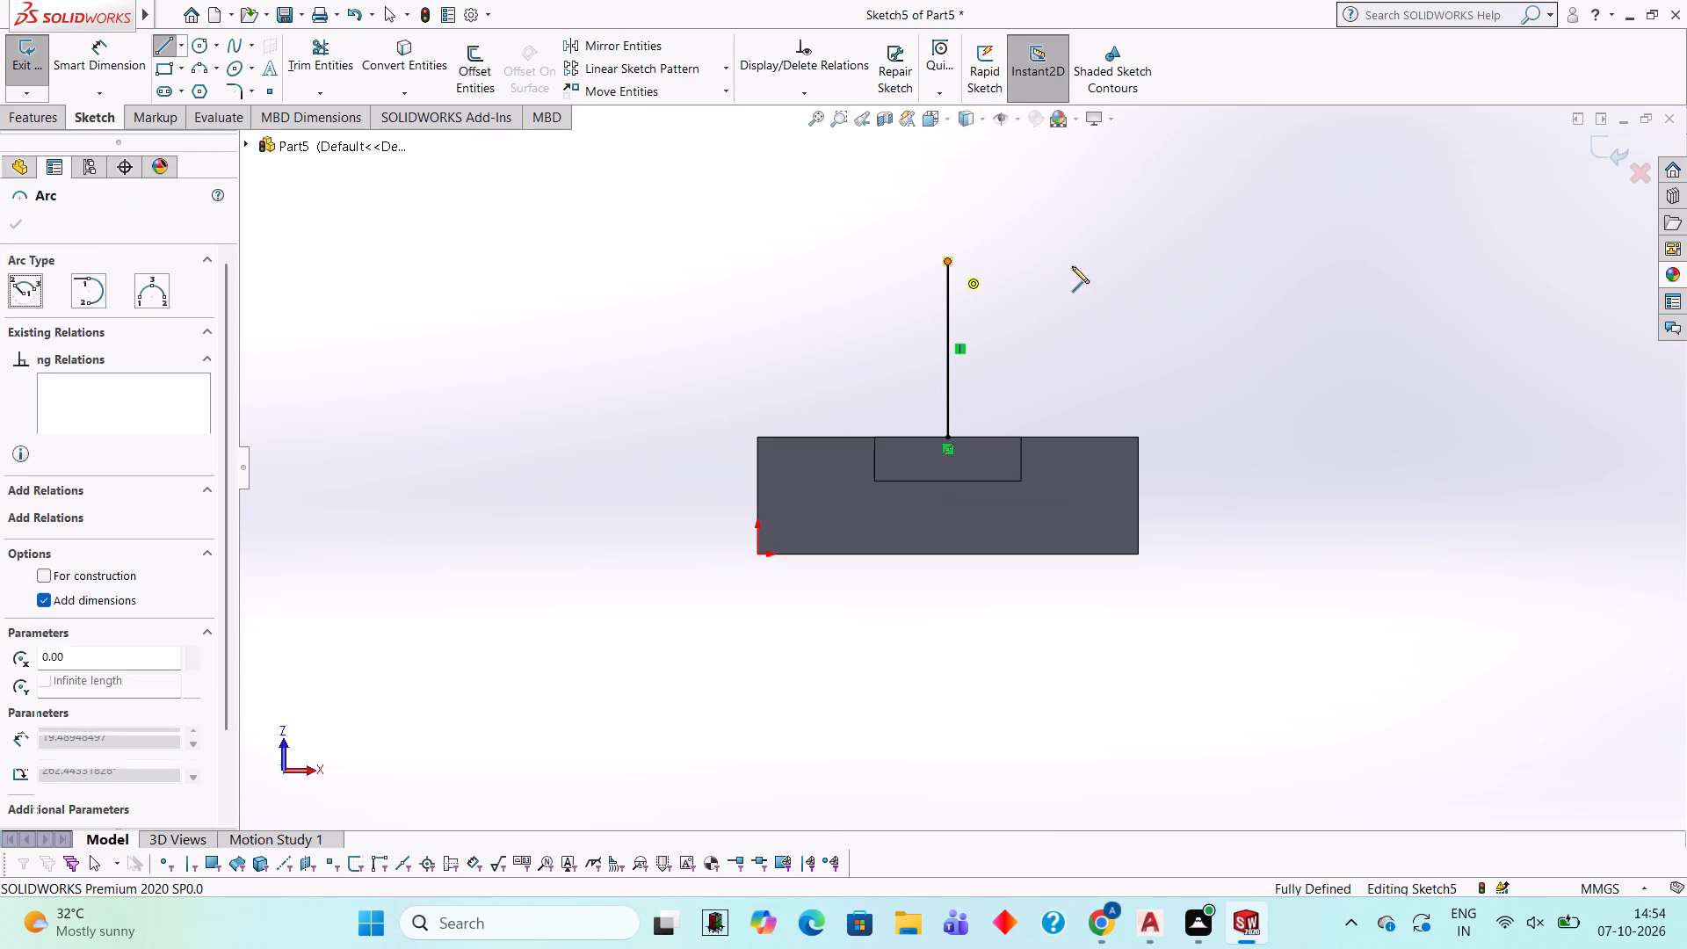
{"action": "key", "text": "Escape"}
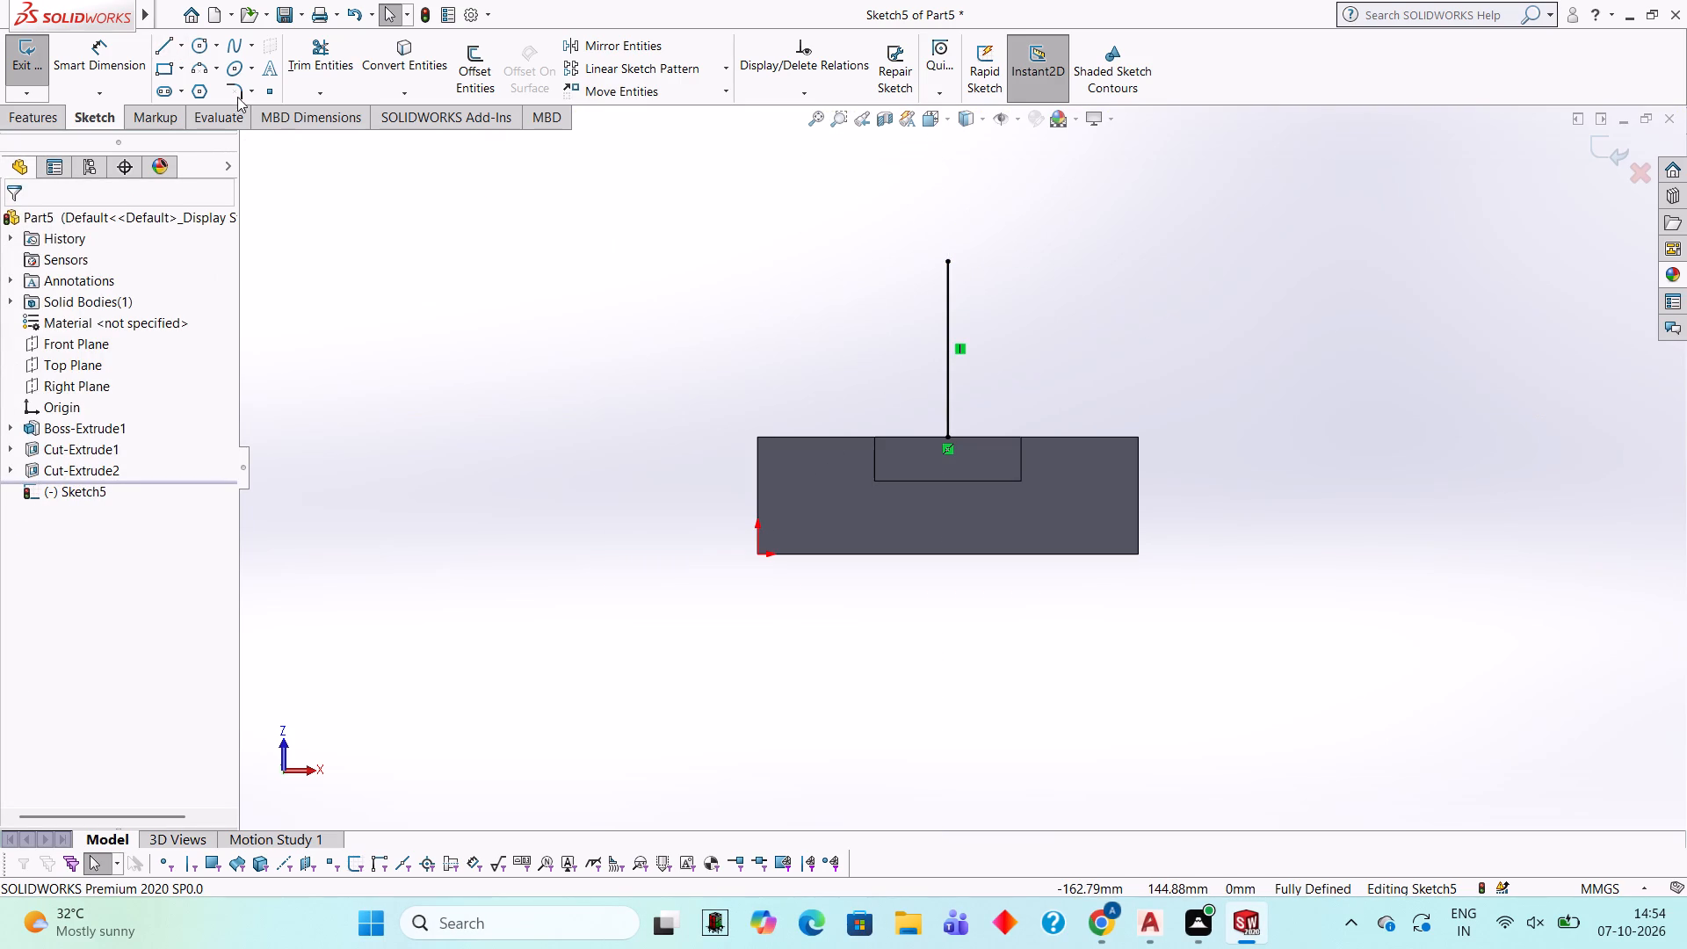
Sketch a 40 mm horizontal line from the outer end of the 60 mm line, in the positive X direction.
{"action": "left_click", "coordinate": [152, 46]}
{"action": "left_click", "coordinate": [168, 47]}
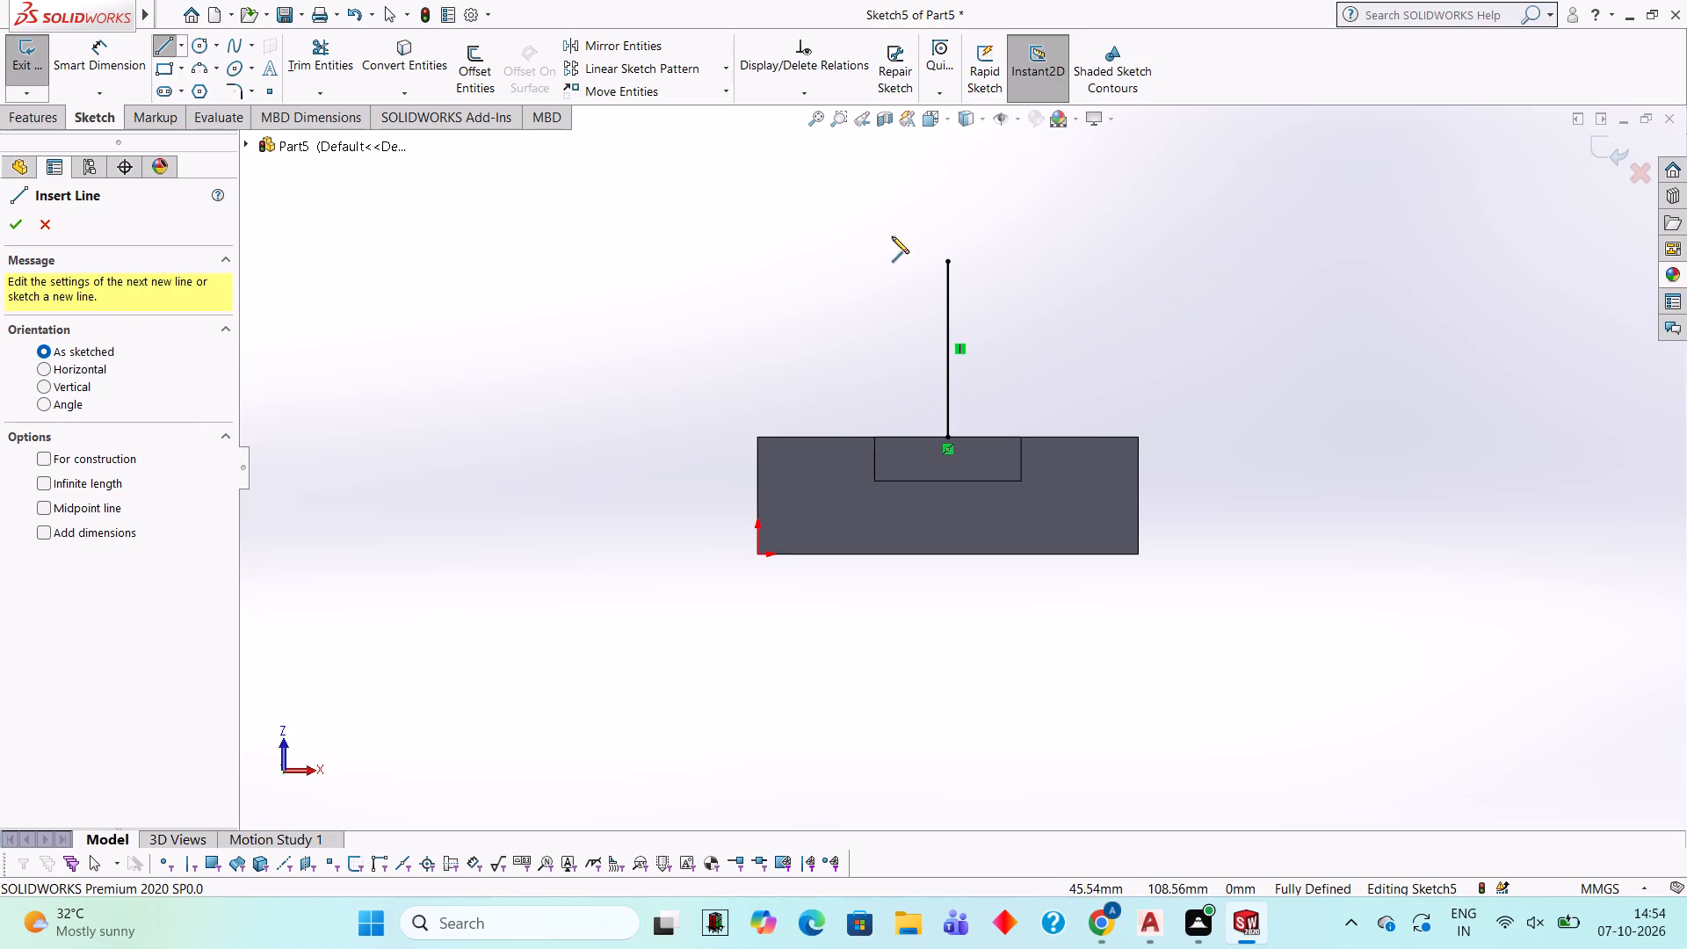
{"action": "left_click", "coordinate": [949, 260]}
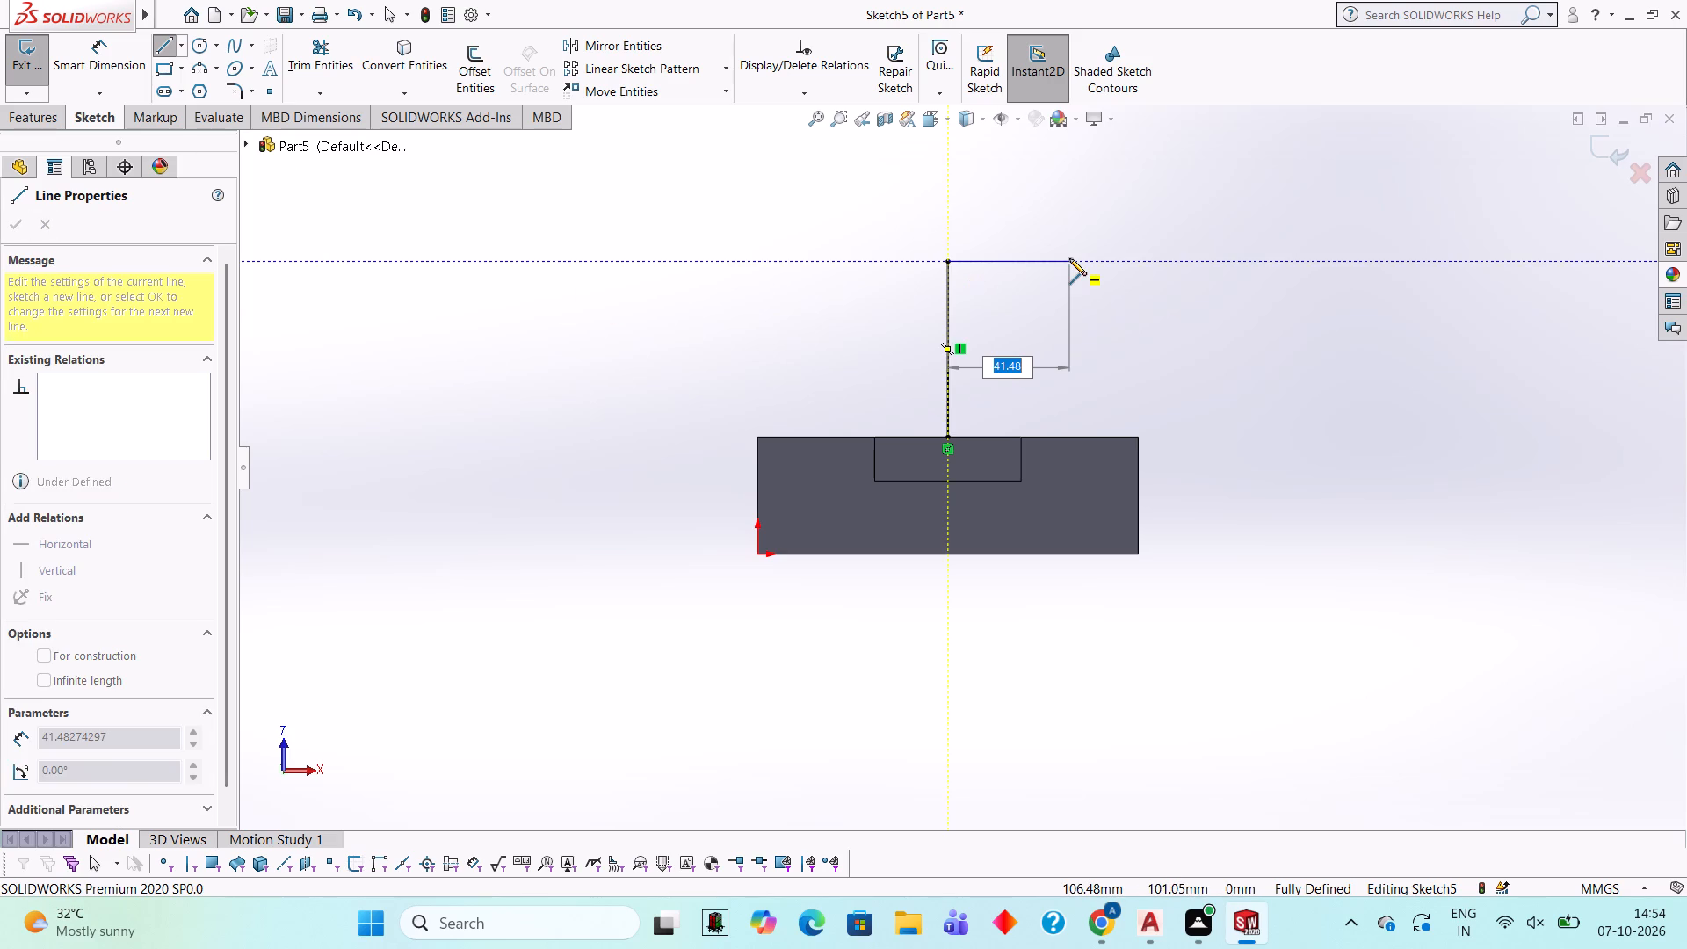
{"action": "type", "text": "40"}
{"action": "key", "text": "Return"}
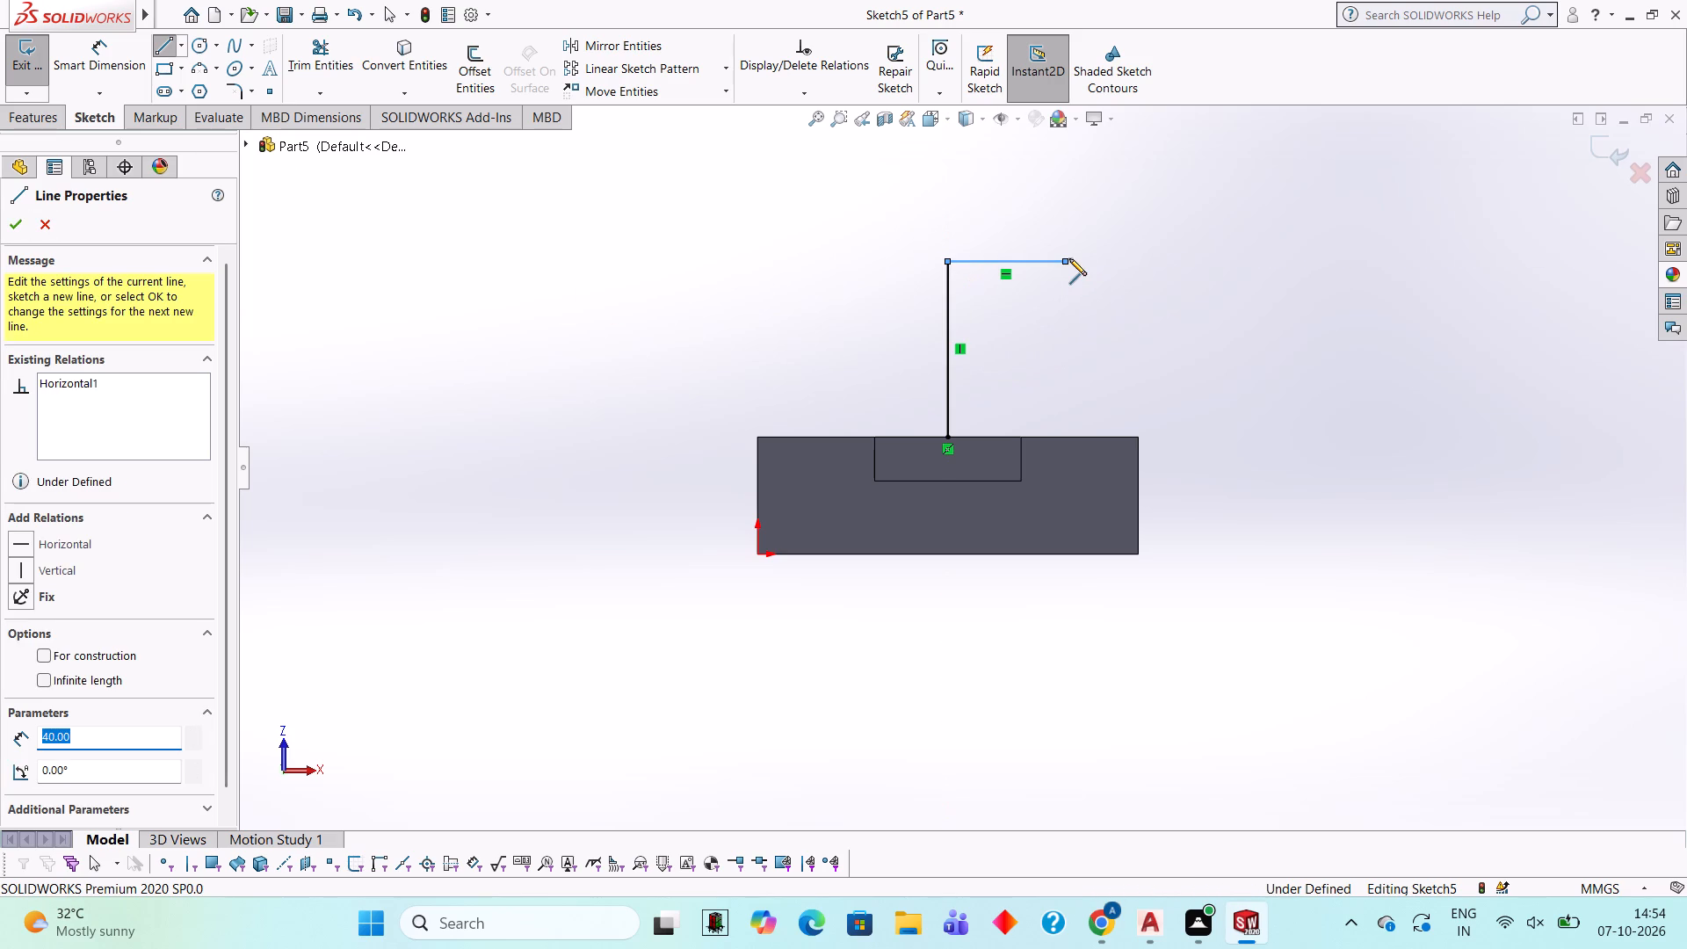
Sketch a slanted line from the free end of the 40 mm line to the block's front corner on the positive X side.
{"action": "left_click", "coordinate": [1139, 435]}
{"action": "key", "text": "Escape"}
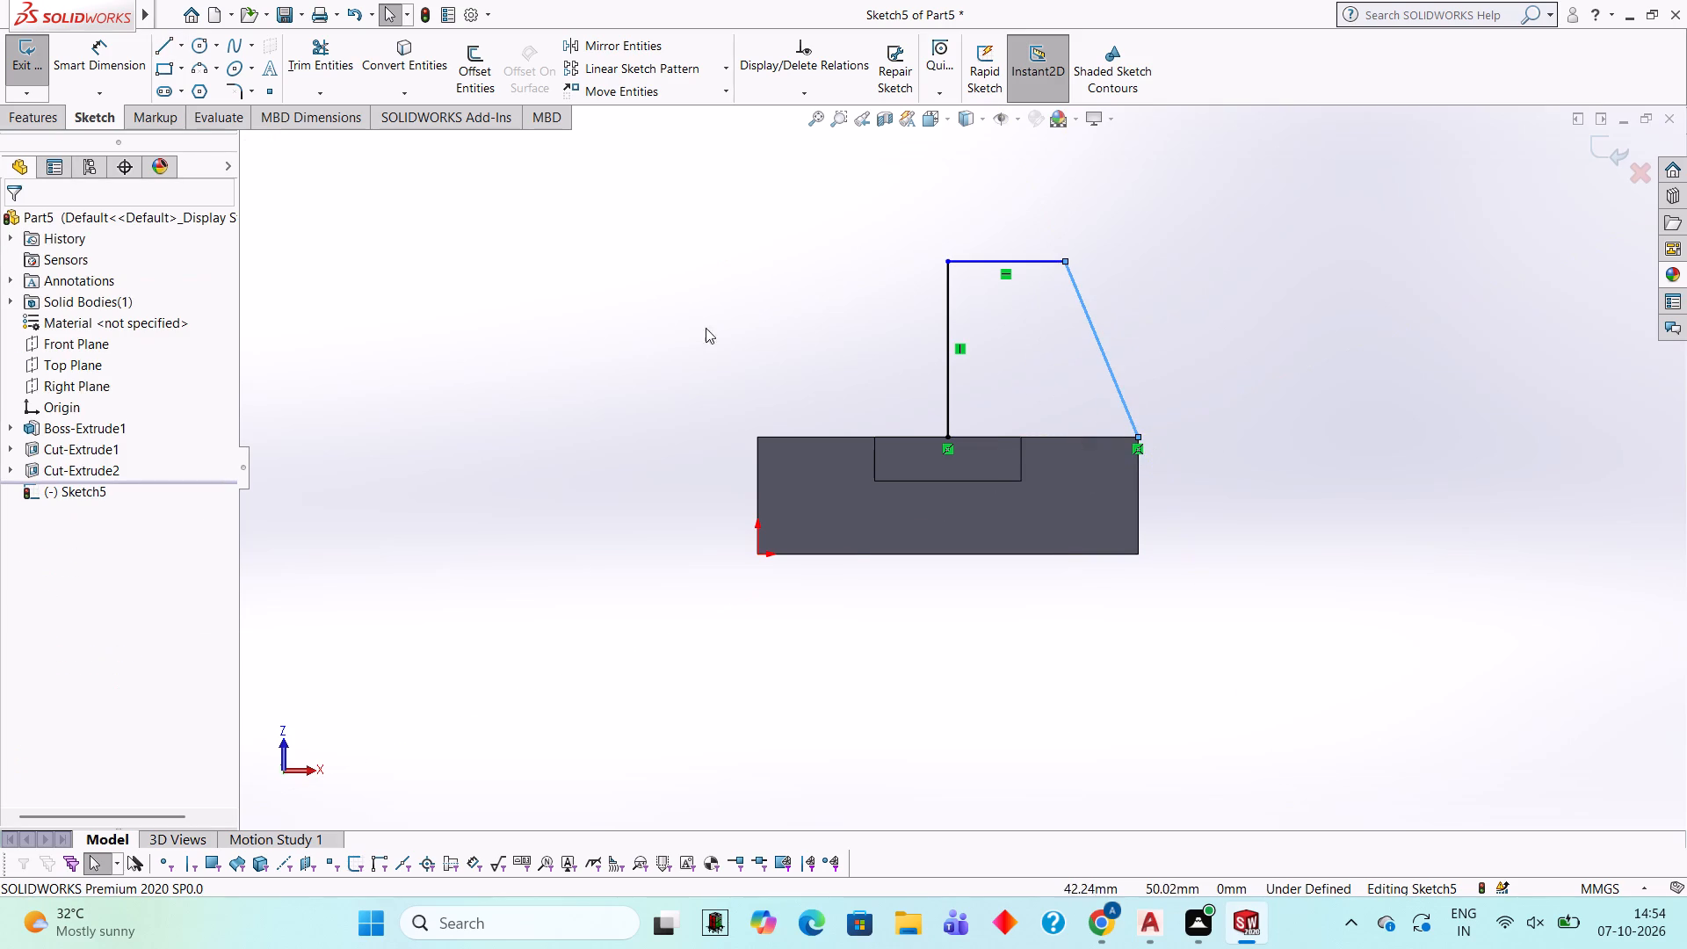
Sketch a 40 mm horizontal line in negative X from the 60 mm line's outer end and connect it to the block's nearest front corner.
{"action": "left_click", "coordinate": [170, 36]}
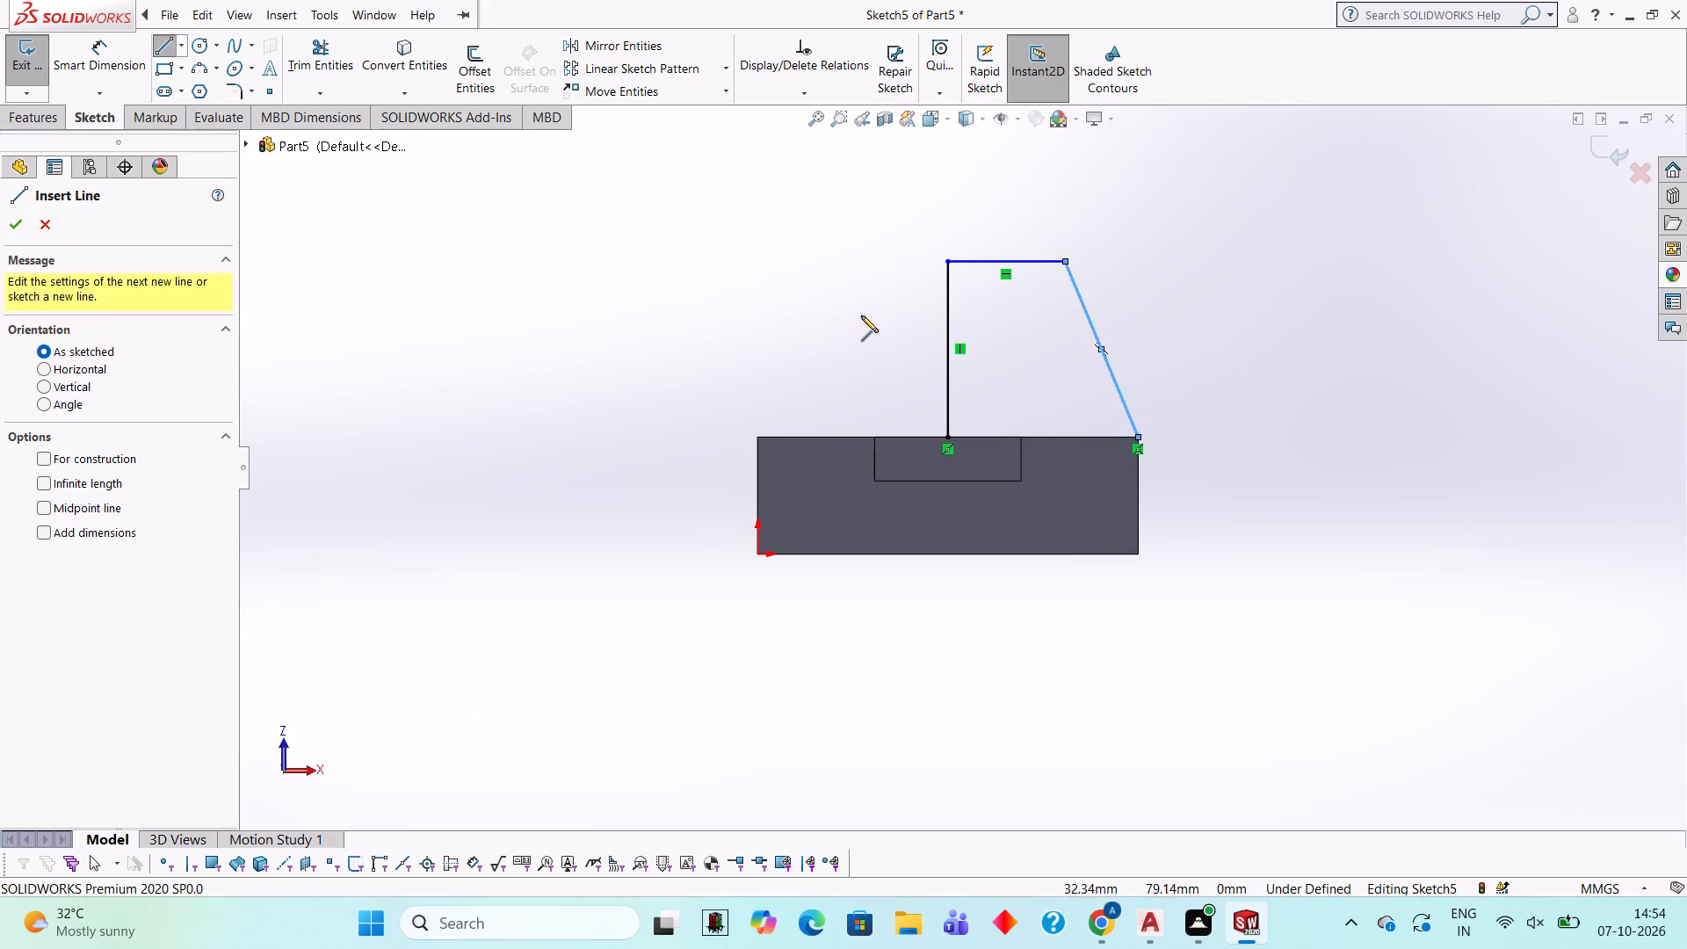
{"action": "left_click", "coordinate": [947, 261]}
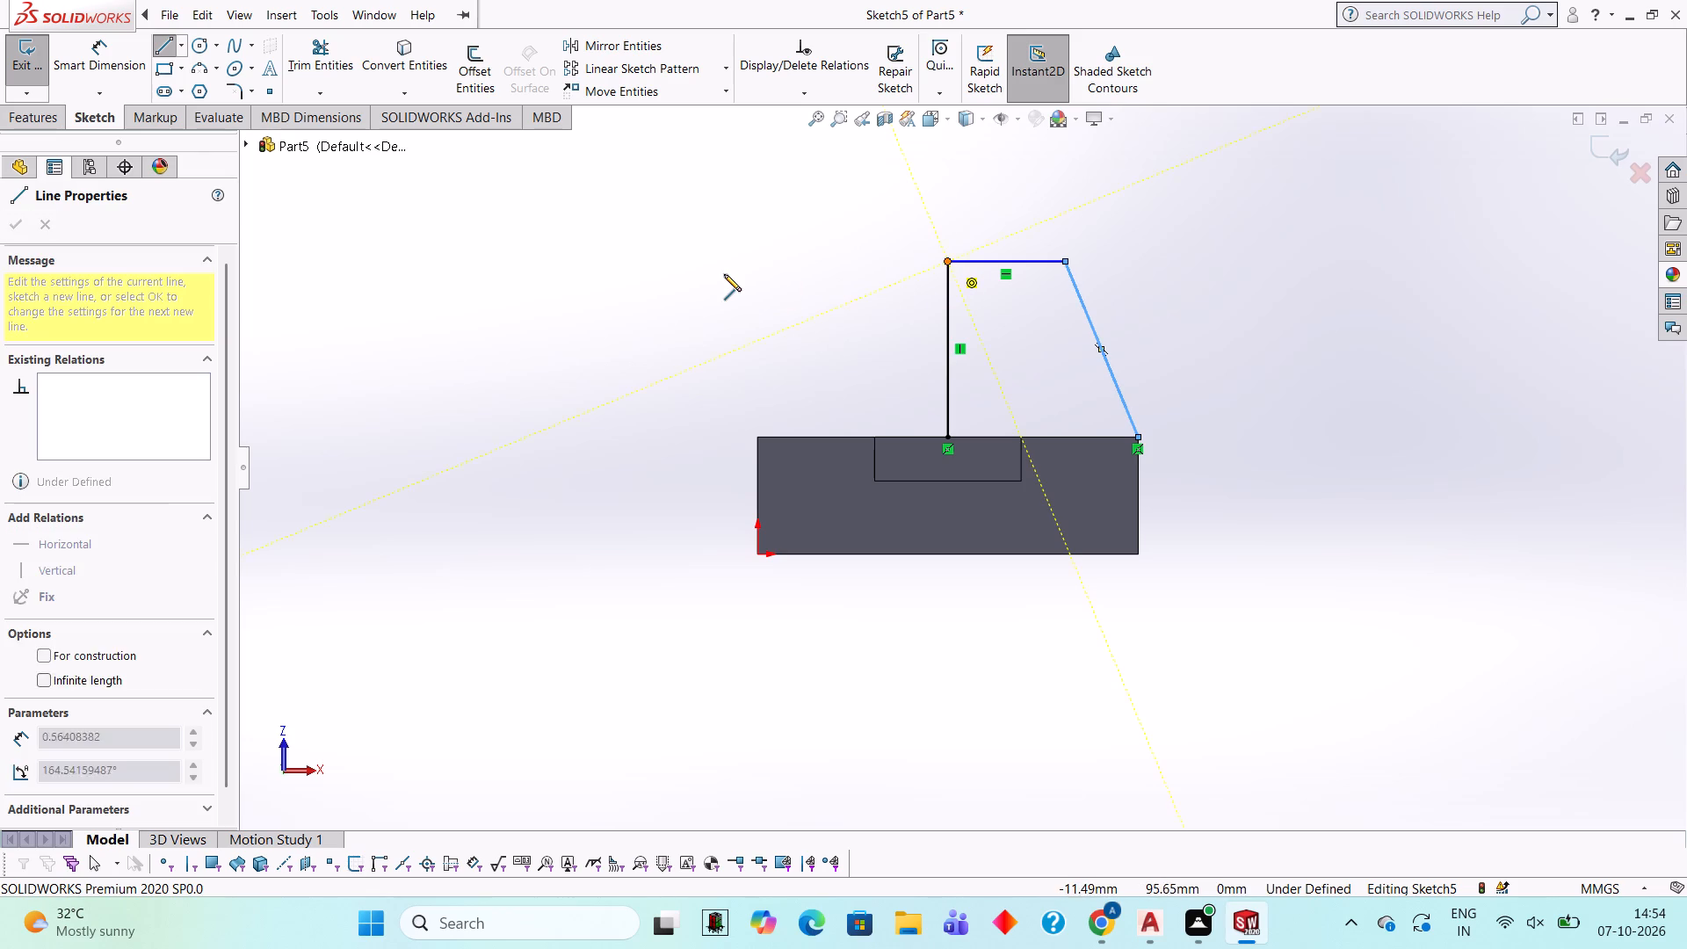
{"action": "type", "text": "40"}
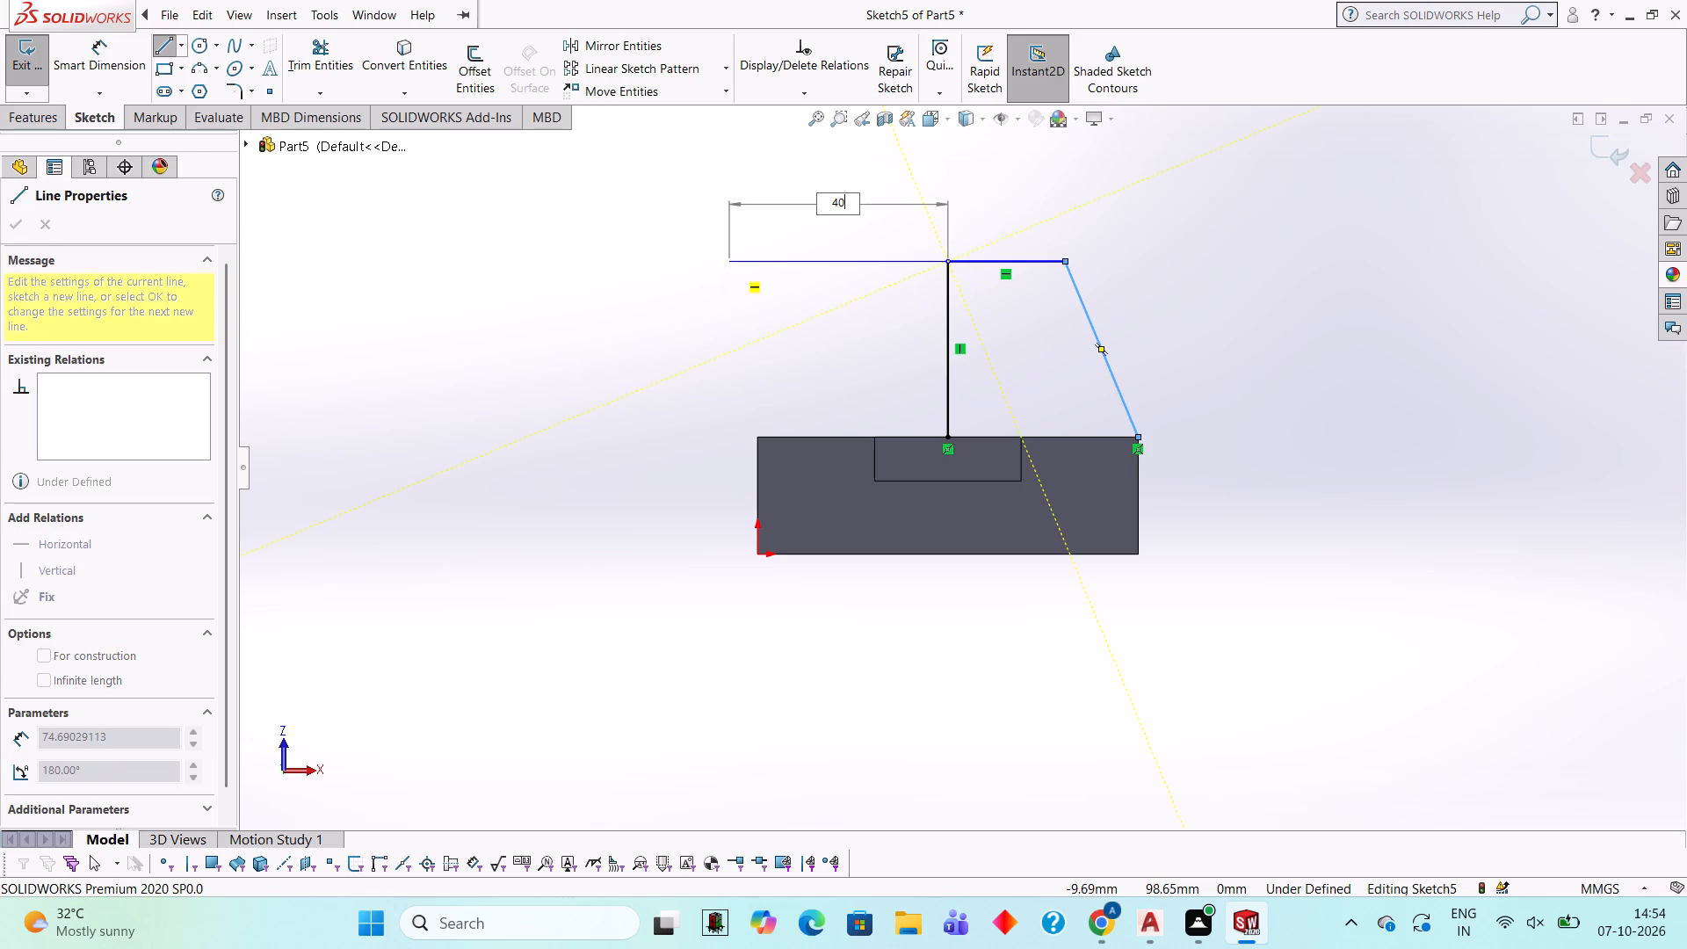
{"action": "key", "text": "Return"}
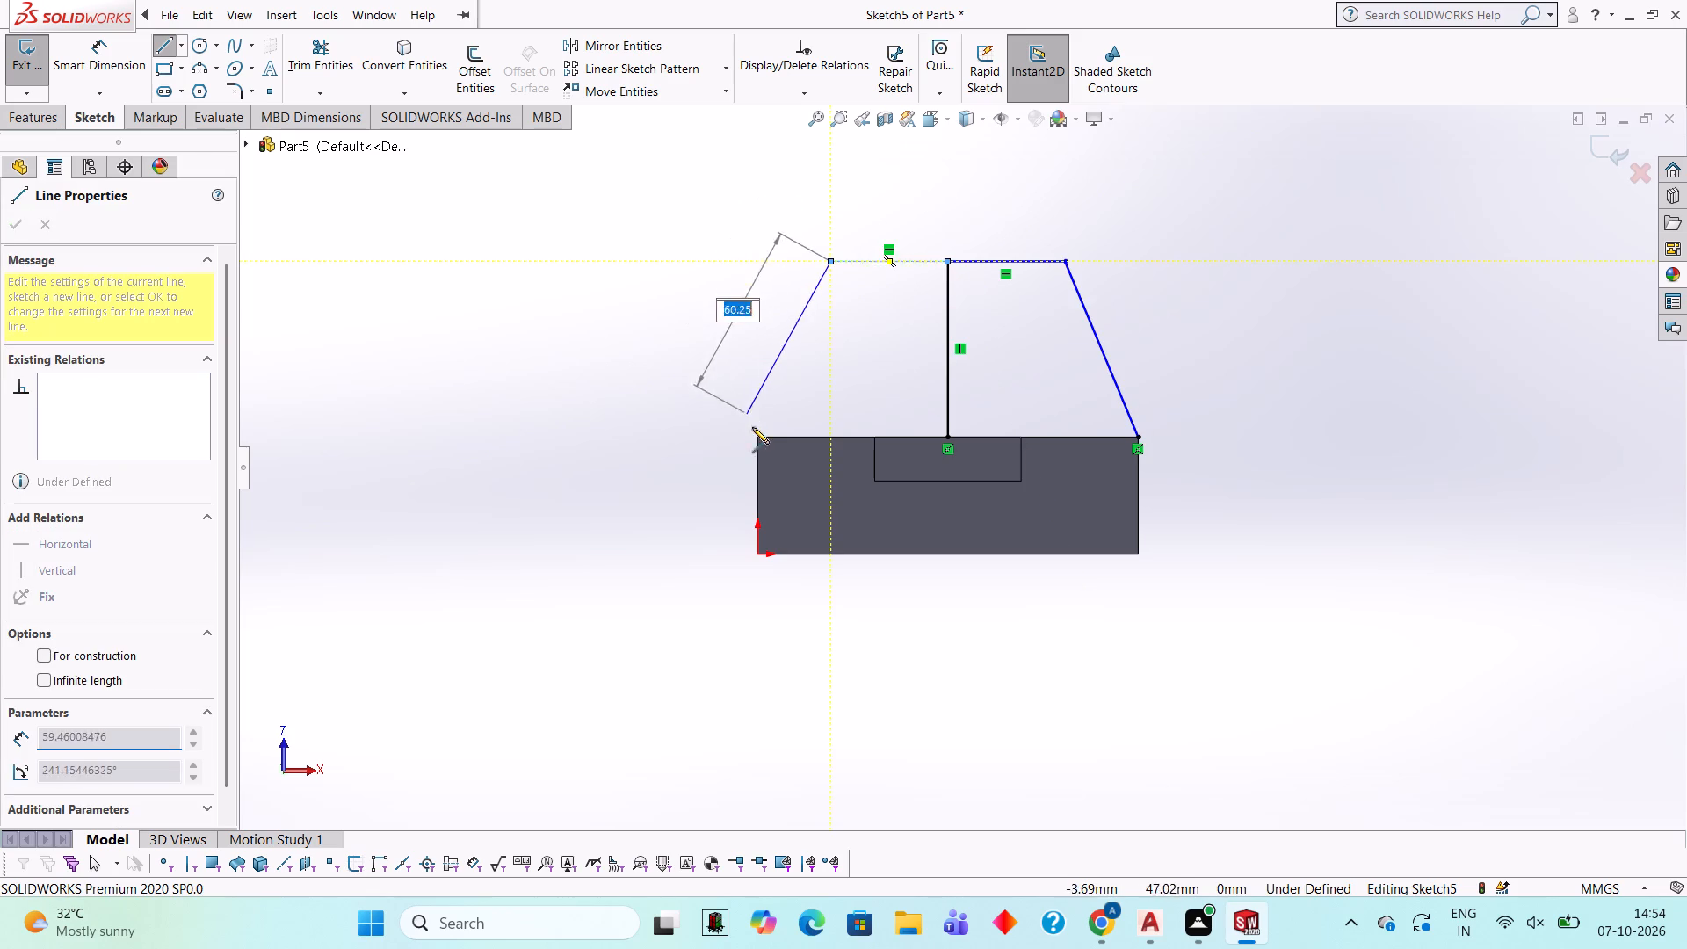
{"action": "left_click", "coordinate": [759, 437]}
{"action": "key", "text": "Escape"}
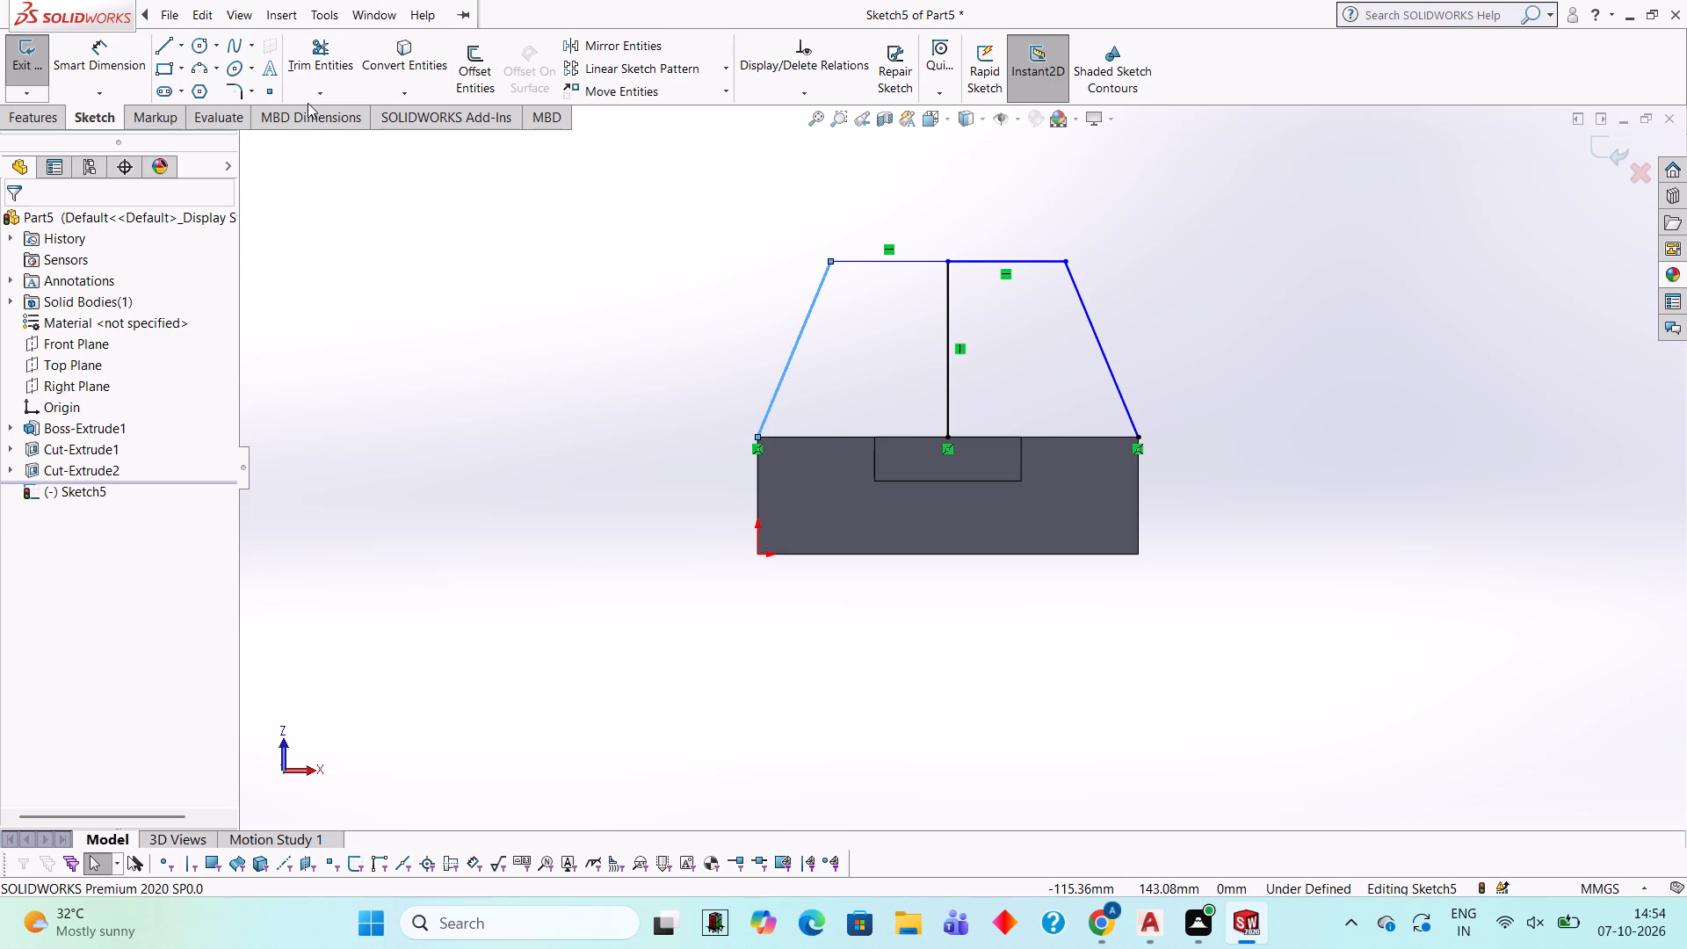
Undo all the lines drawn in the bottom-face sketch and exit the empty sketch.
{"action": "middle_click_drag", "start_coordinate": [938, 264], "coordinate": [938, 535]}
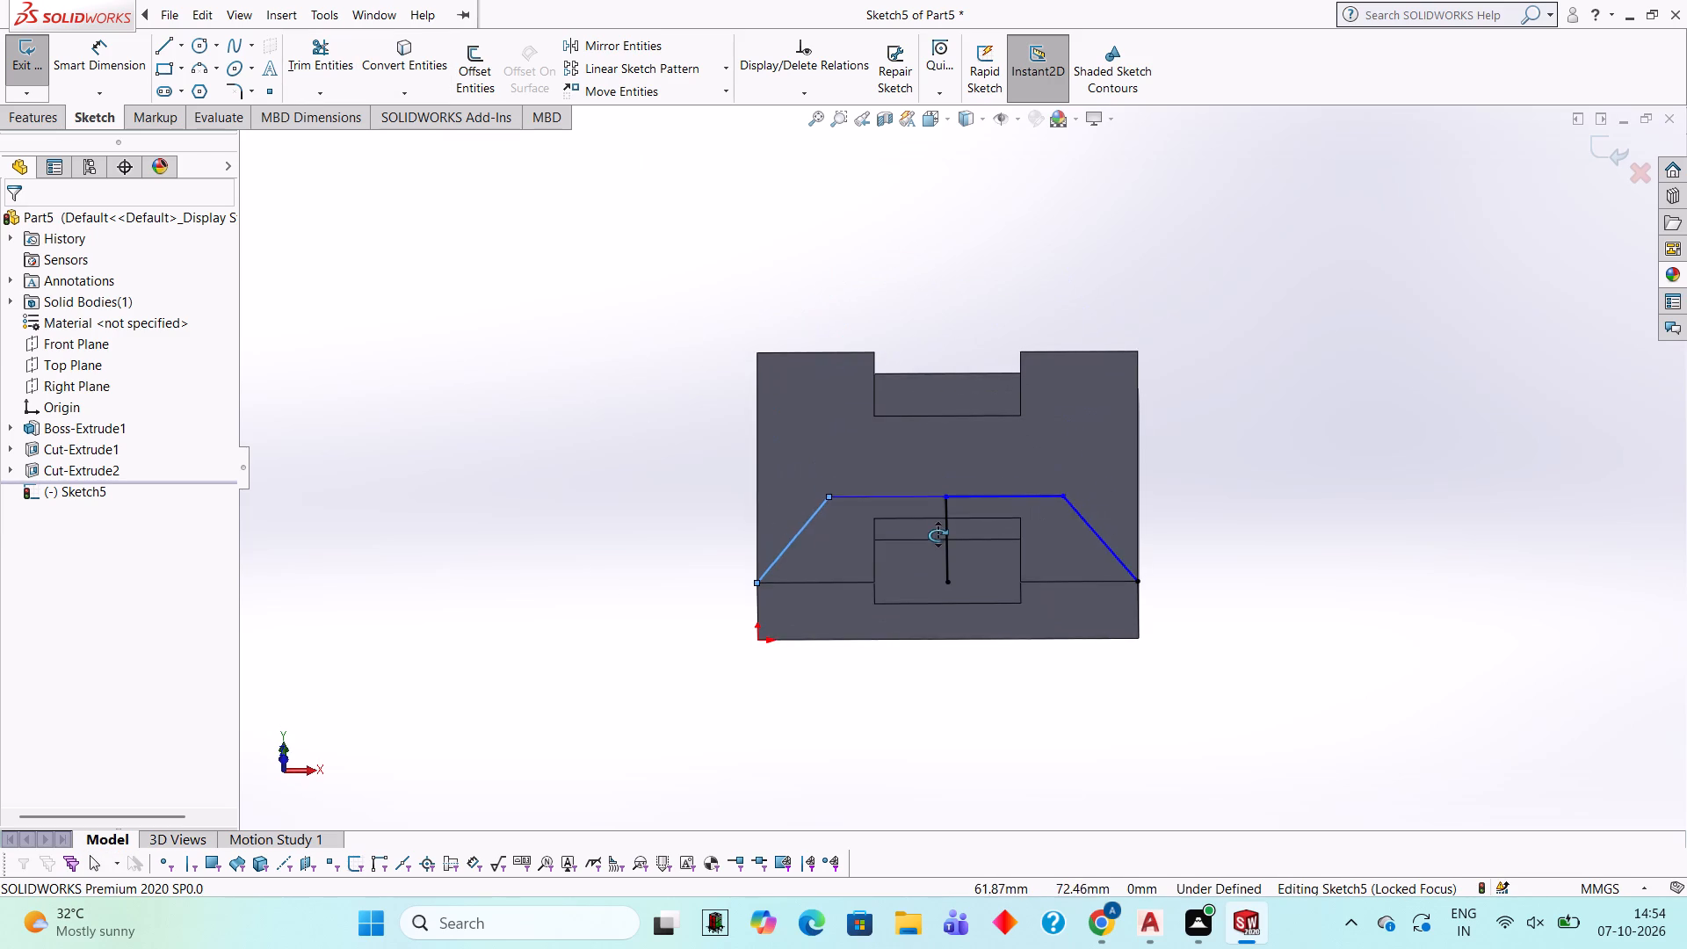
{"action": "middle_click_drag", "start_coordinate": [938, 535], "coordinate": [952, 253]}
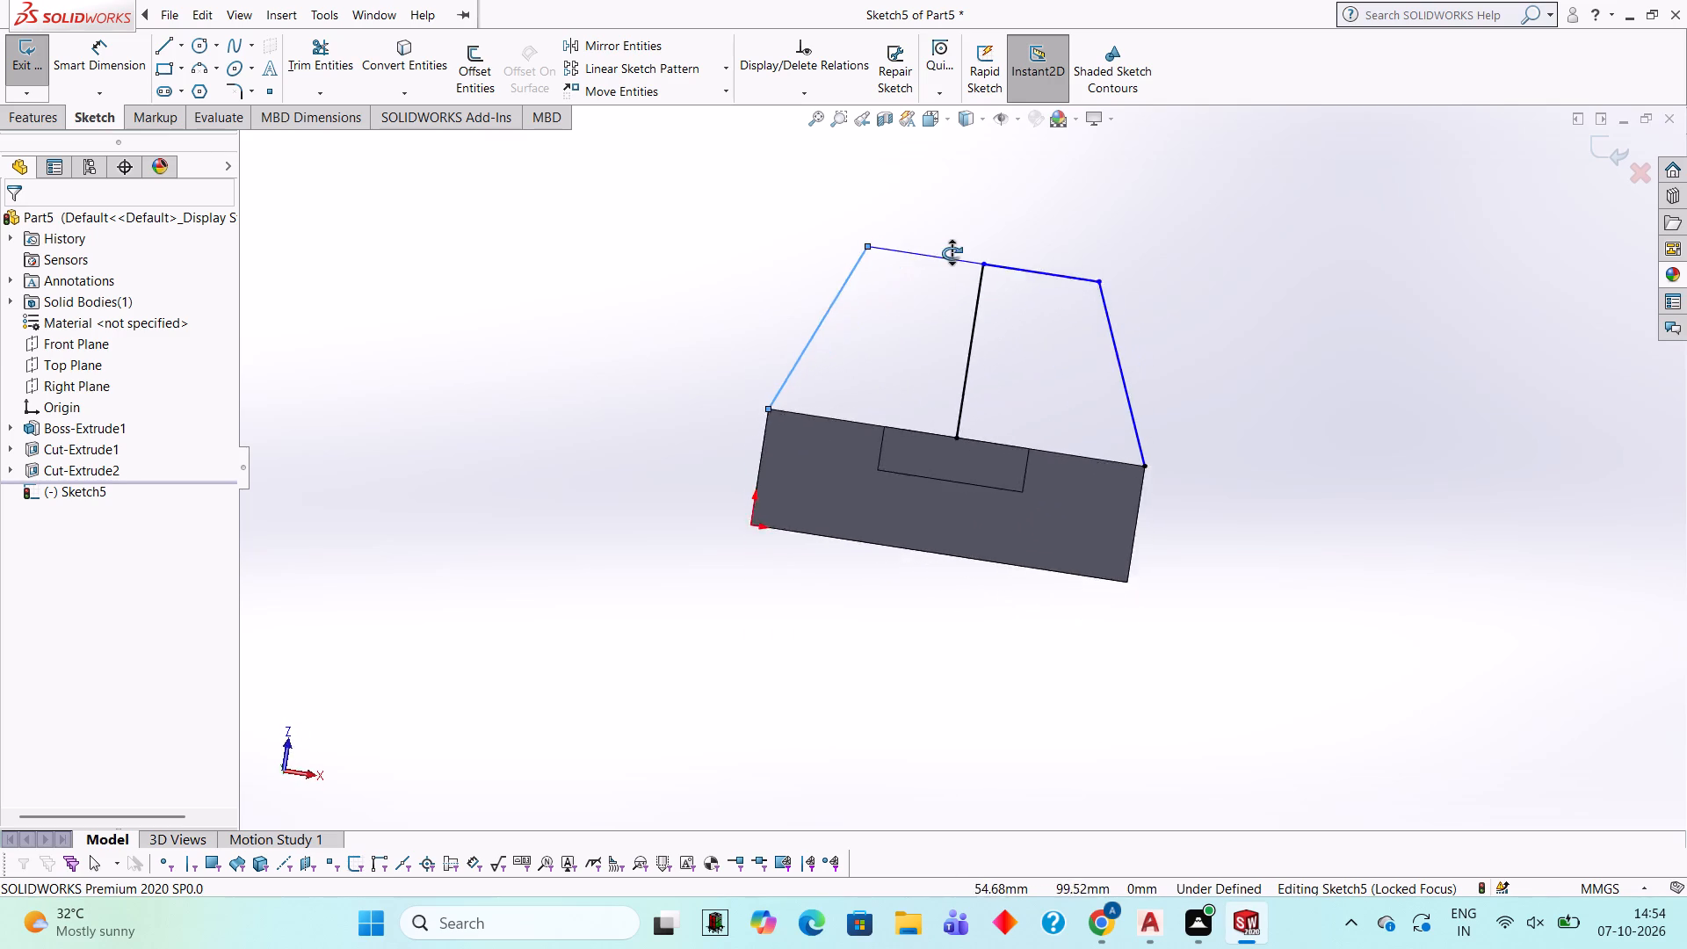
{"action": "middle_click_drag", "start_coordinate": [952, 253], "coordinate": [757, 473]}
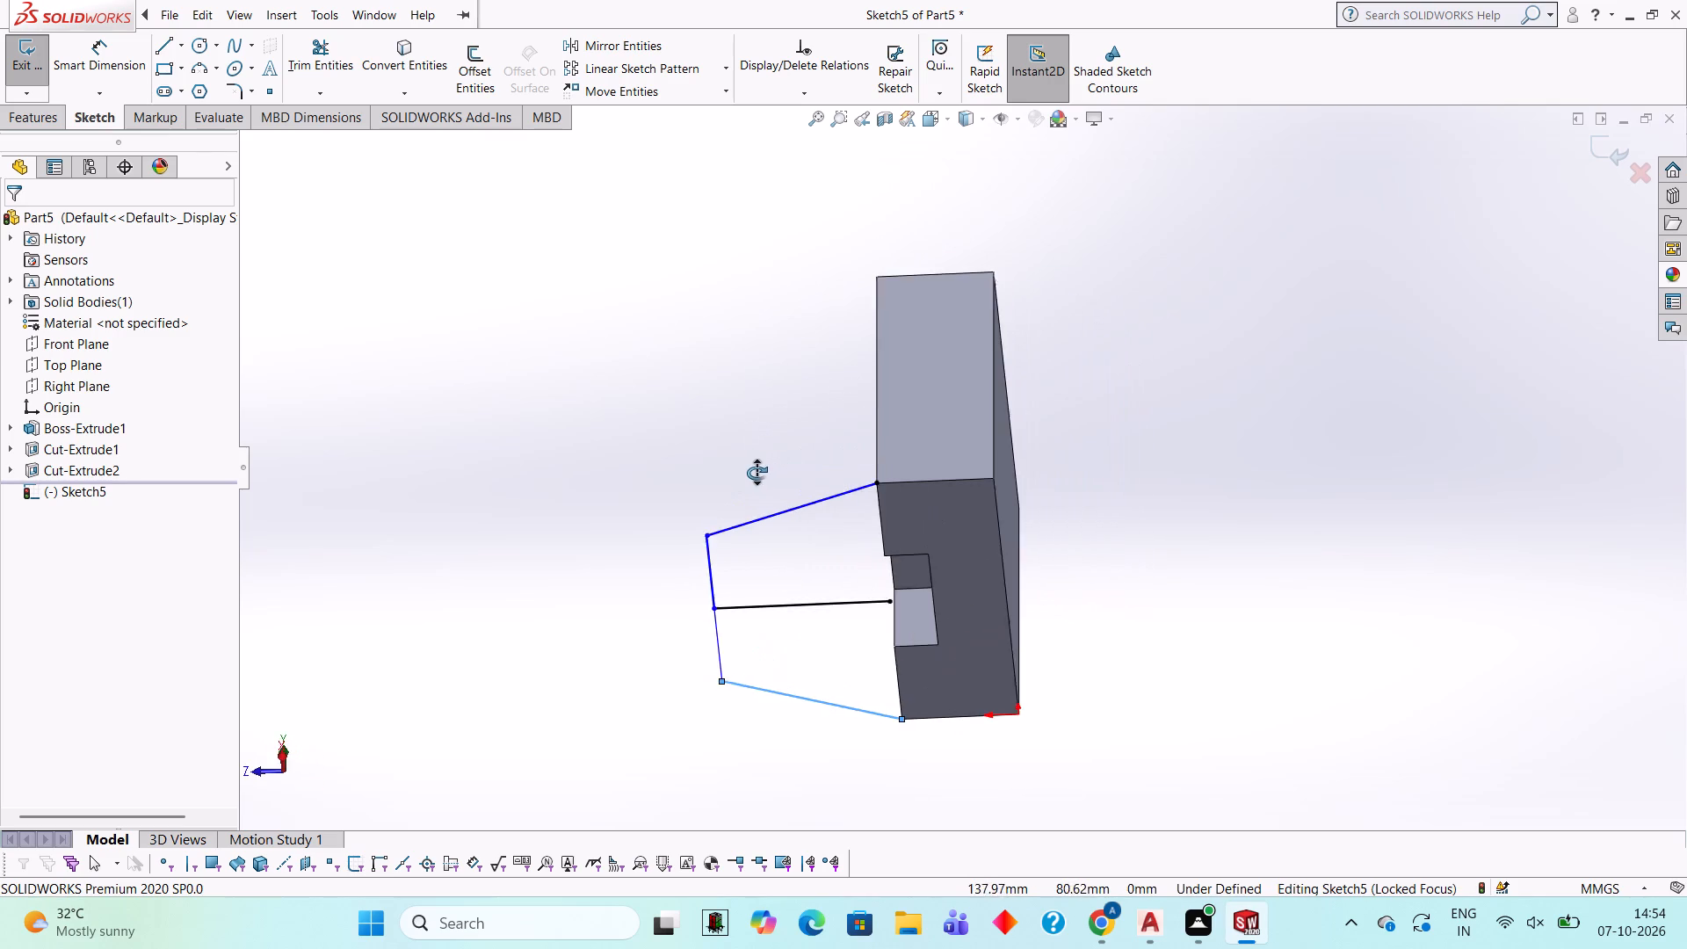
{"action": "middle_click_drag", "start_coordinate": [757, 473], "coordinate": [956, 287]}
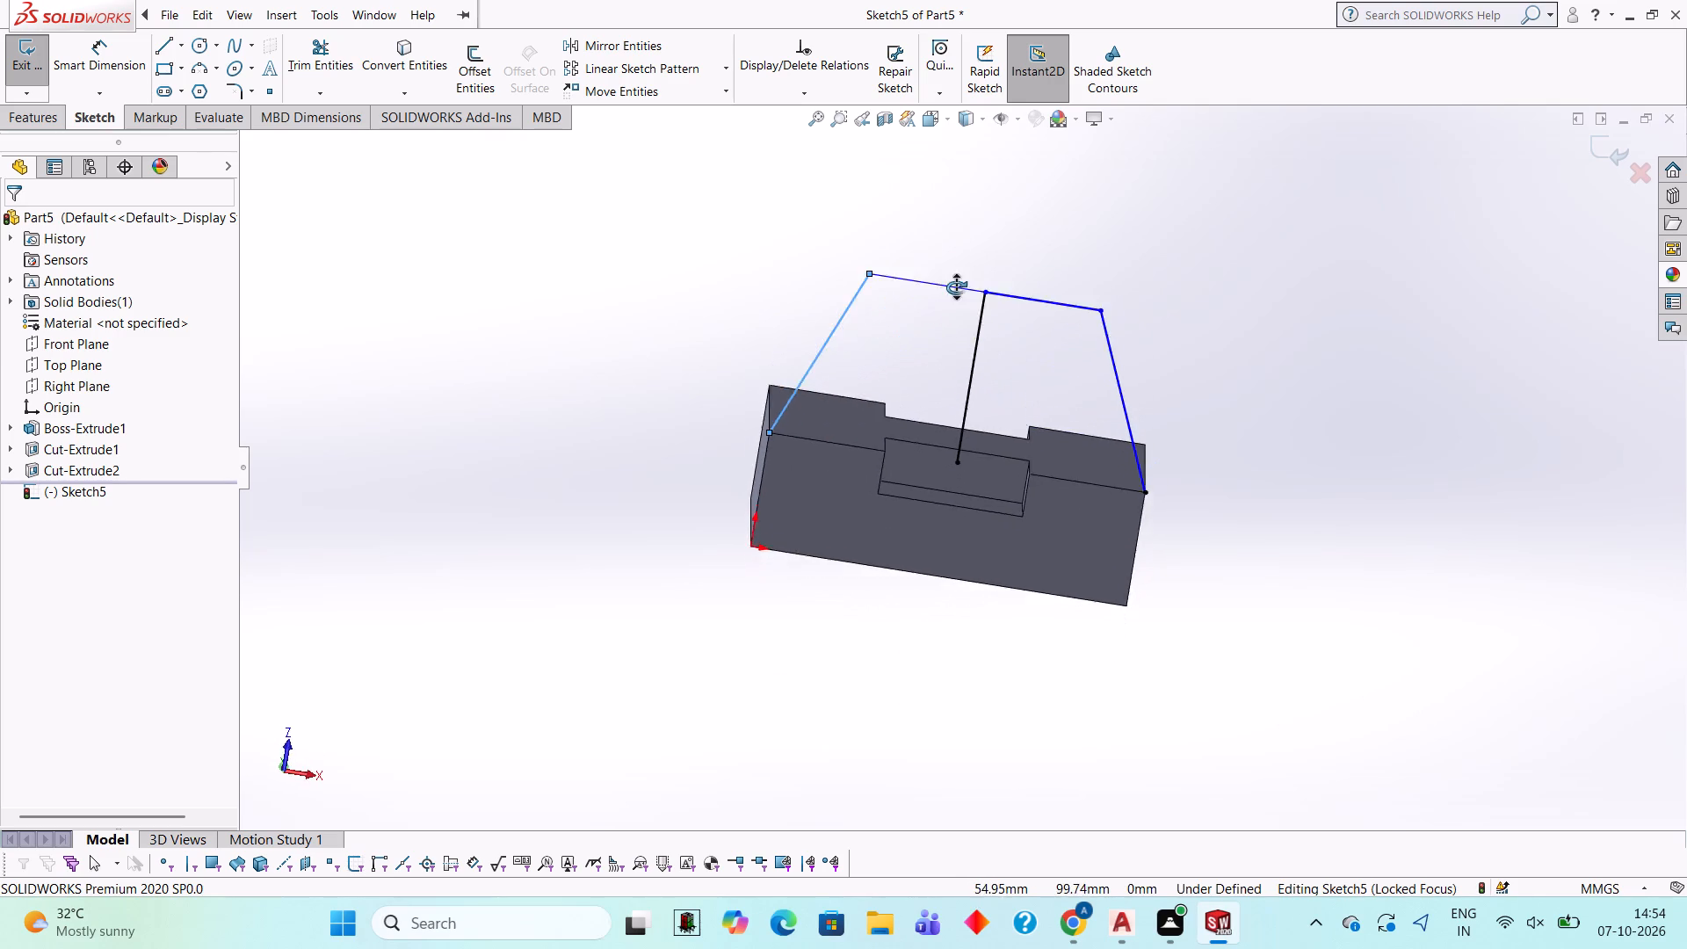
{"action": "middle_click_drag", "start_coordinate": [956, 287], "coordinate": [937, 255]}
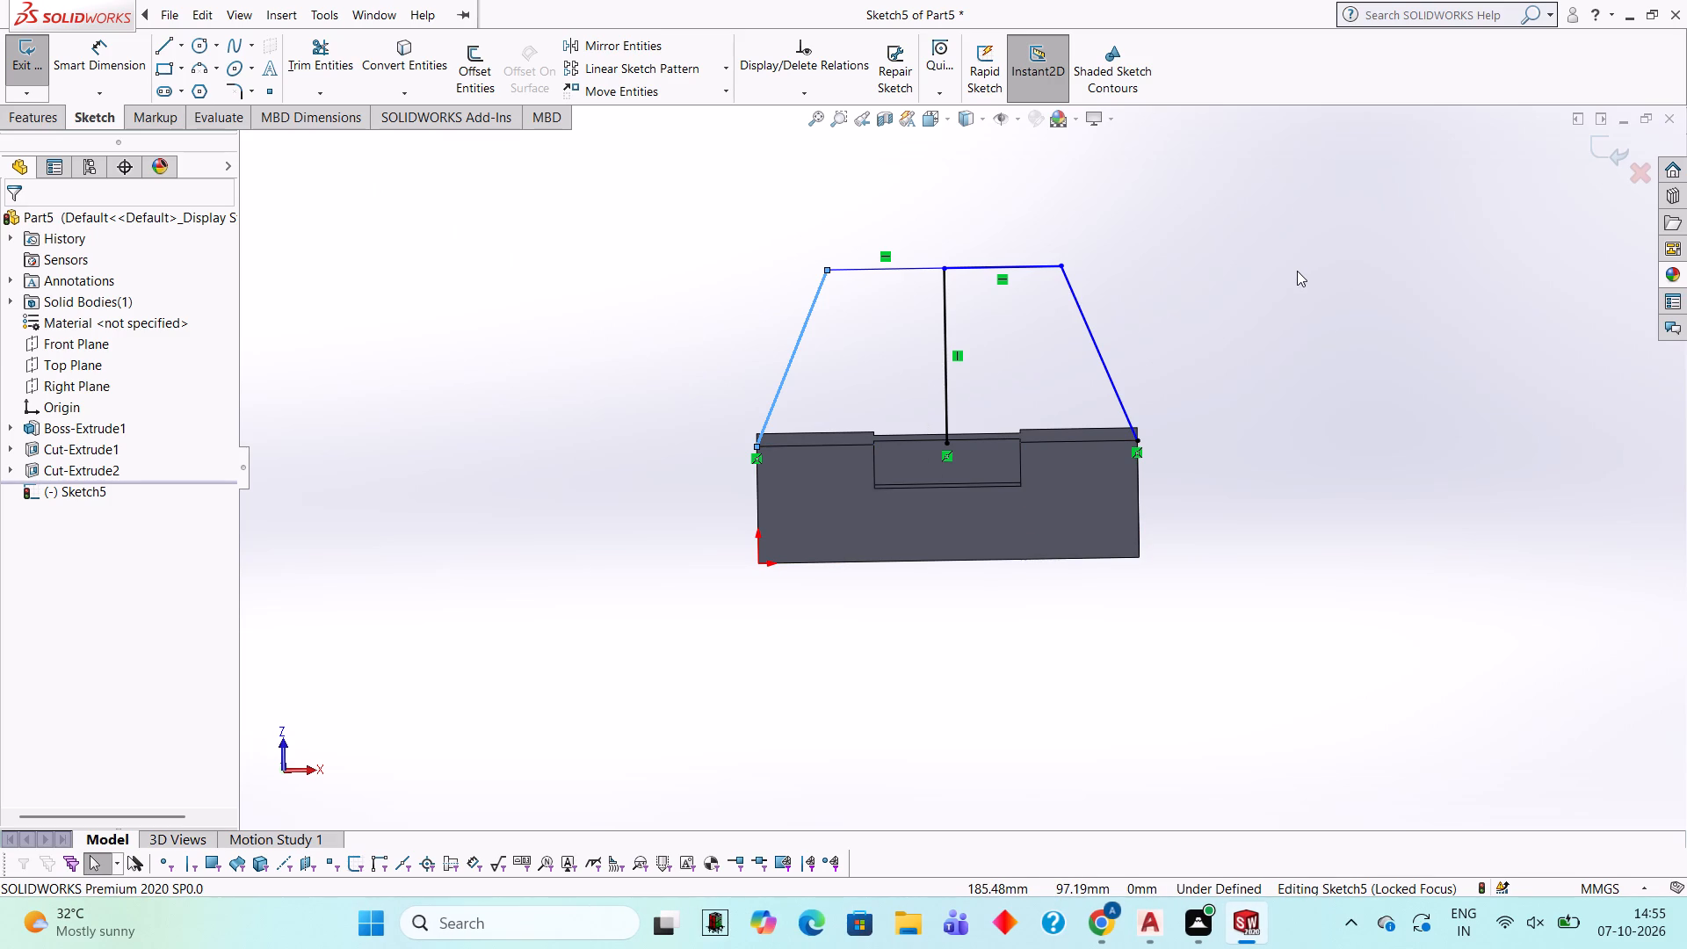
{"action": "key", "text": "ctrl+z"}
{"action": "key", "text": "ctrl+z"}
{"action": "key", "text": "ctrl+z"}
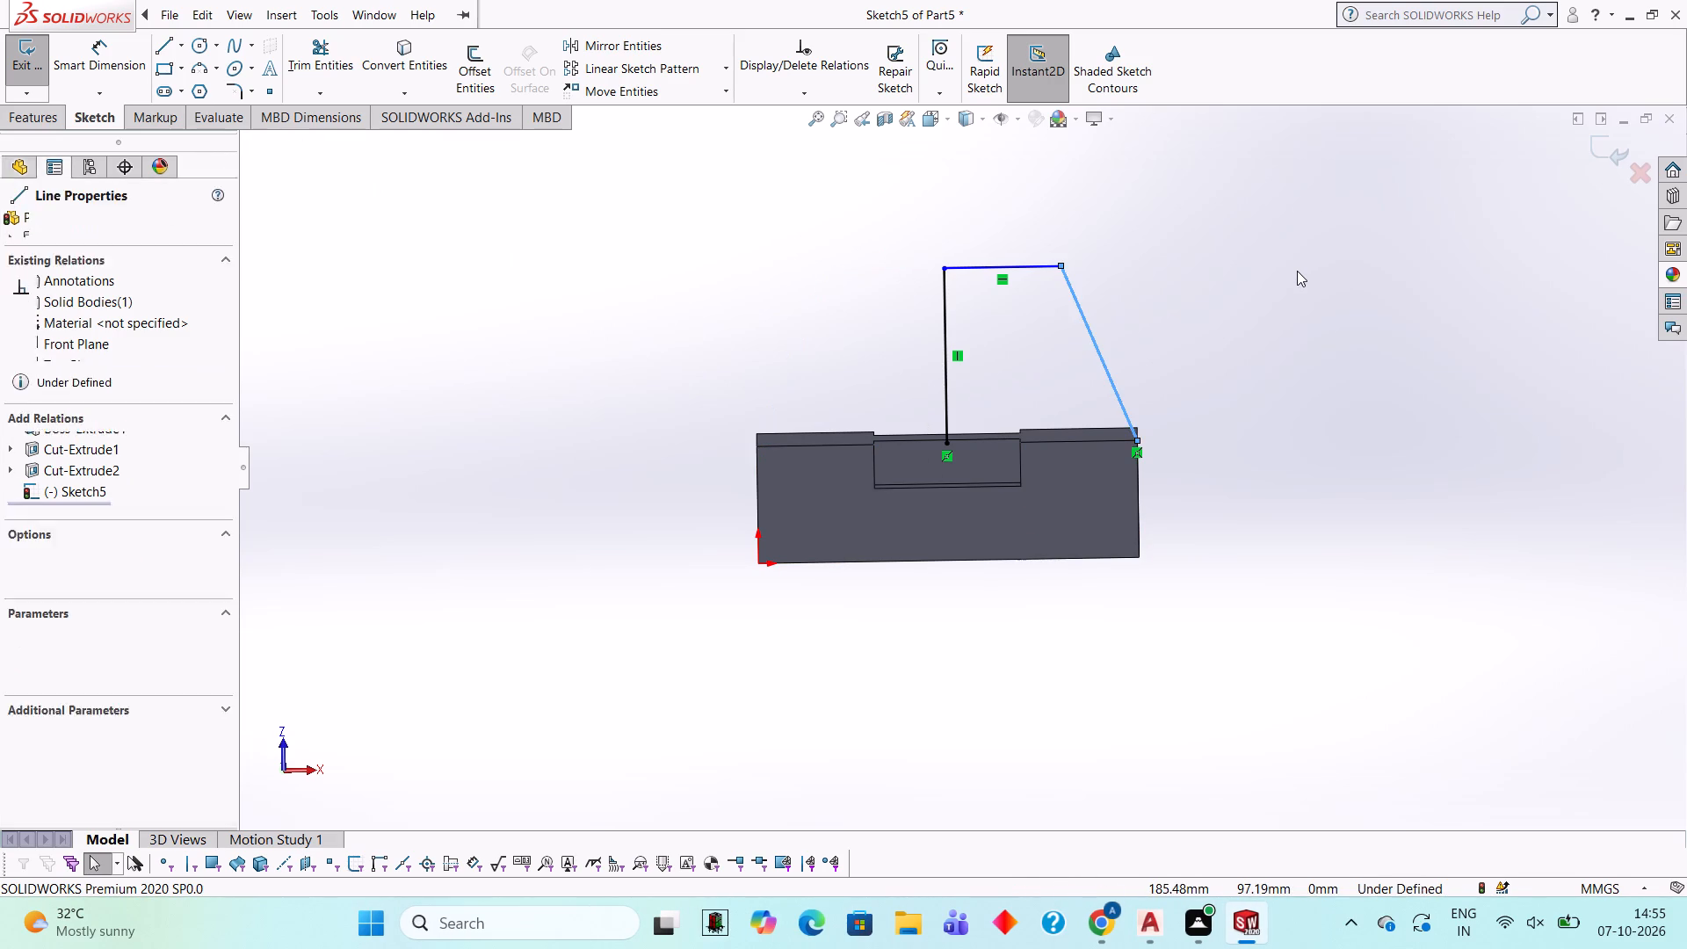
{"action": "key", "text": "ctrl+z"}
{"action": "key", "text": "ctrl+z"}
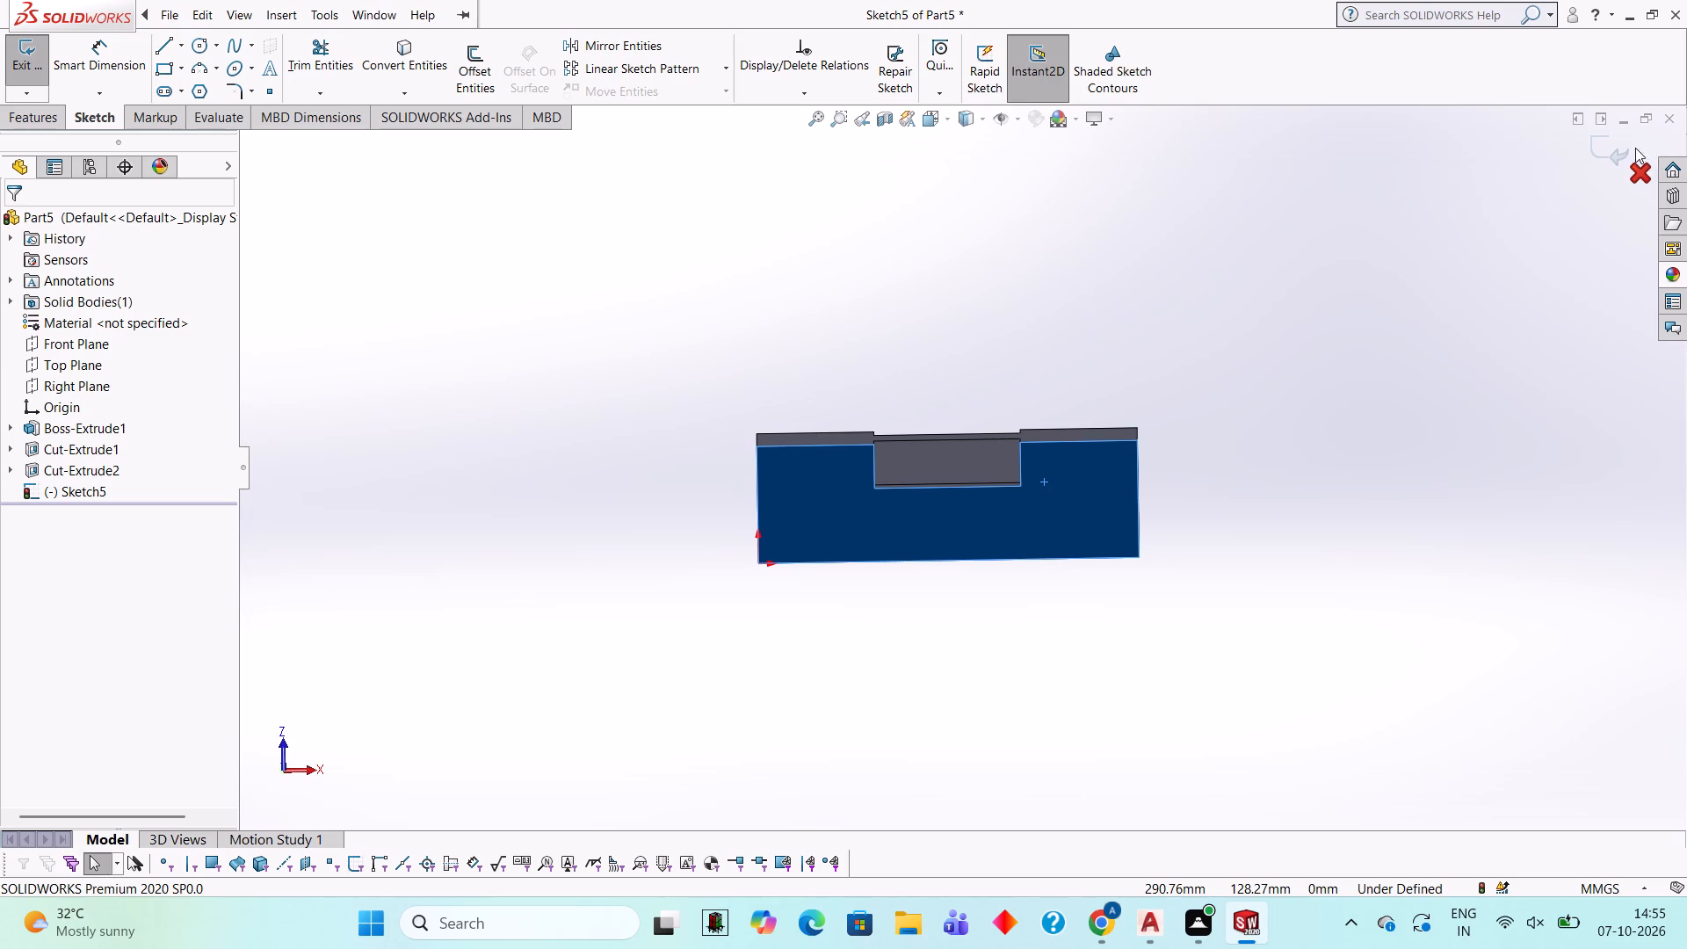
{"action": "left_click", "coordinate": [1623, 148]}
Start a sketch on the bottom notch's inner horizontal face and view it face-on.
{"action": "left_click", "coordinate": [966, 463]}
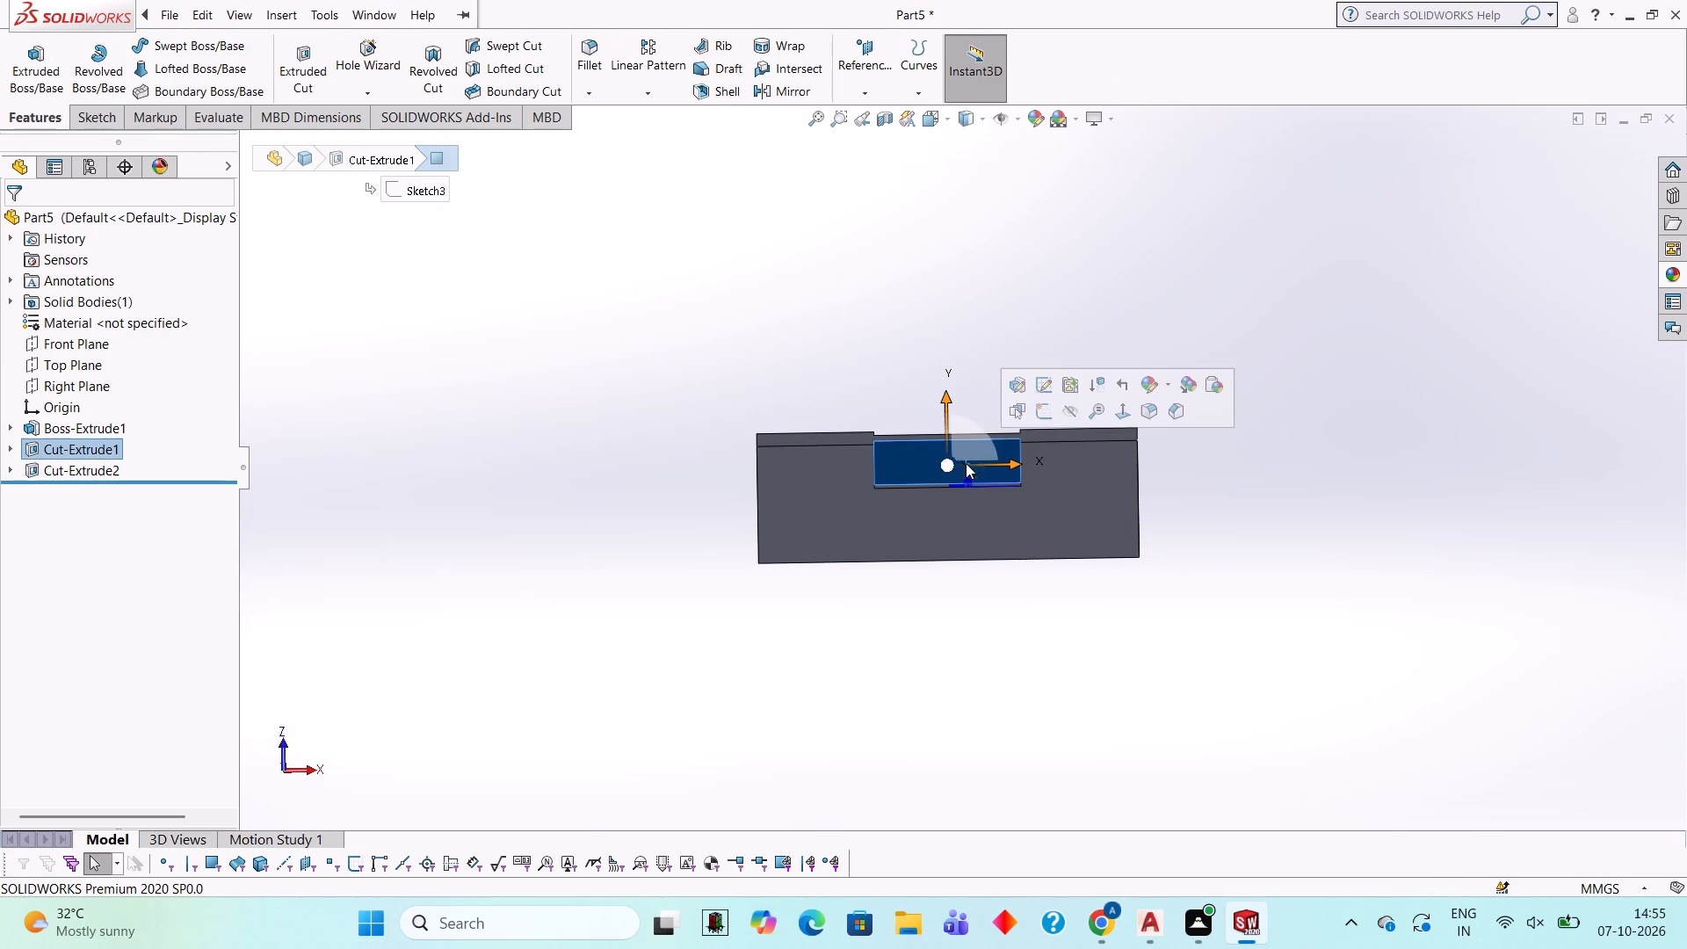
{"action": "left_click", "coordinate": [1052, 409]}
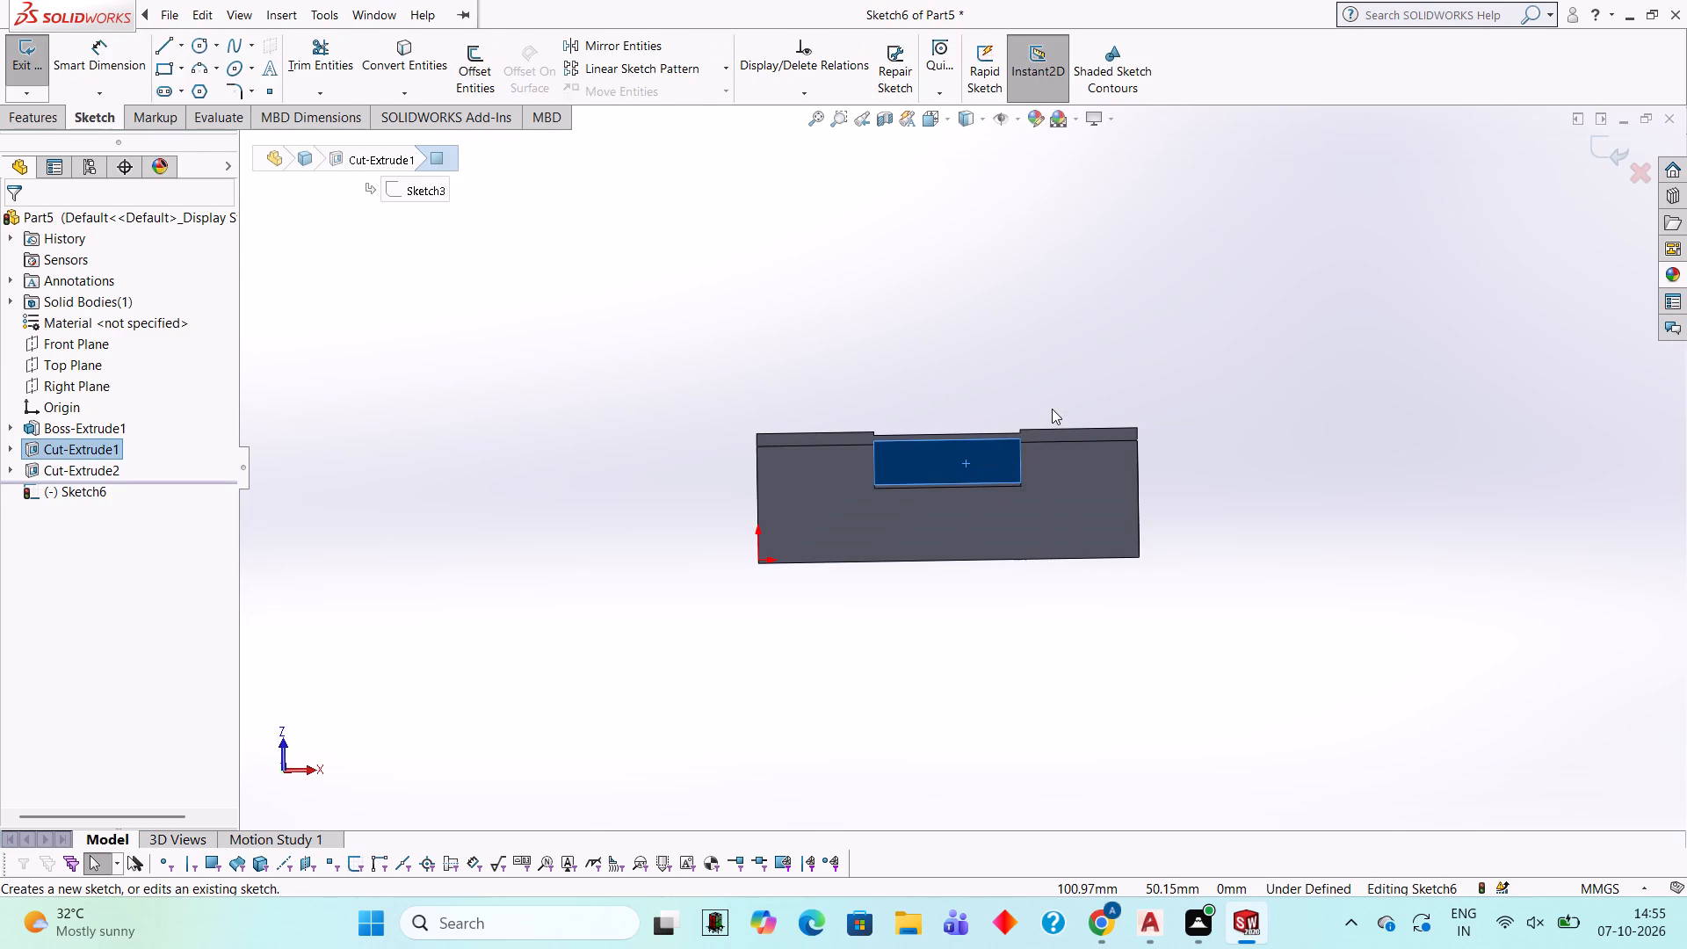
{"action": "key", "text": "ctrl+8"}
Sketch a 60 mm line perpendicular to the block's front edge, outward from the midpoint of the notch opening.
{"action": "scroll", "coordinate": [1037, 260], "scroll_direction": "up", "scroll_amount": 1}
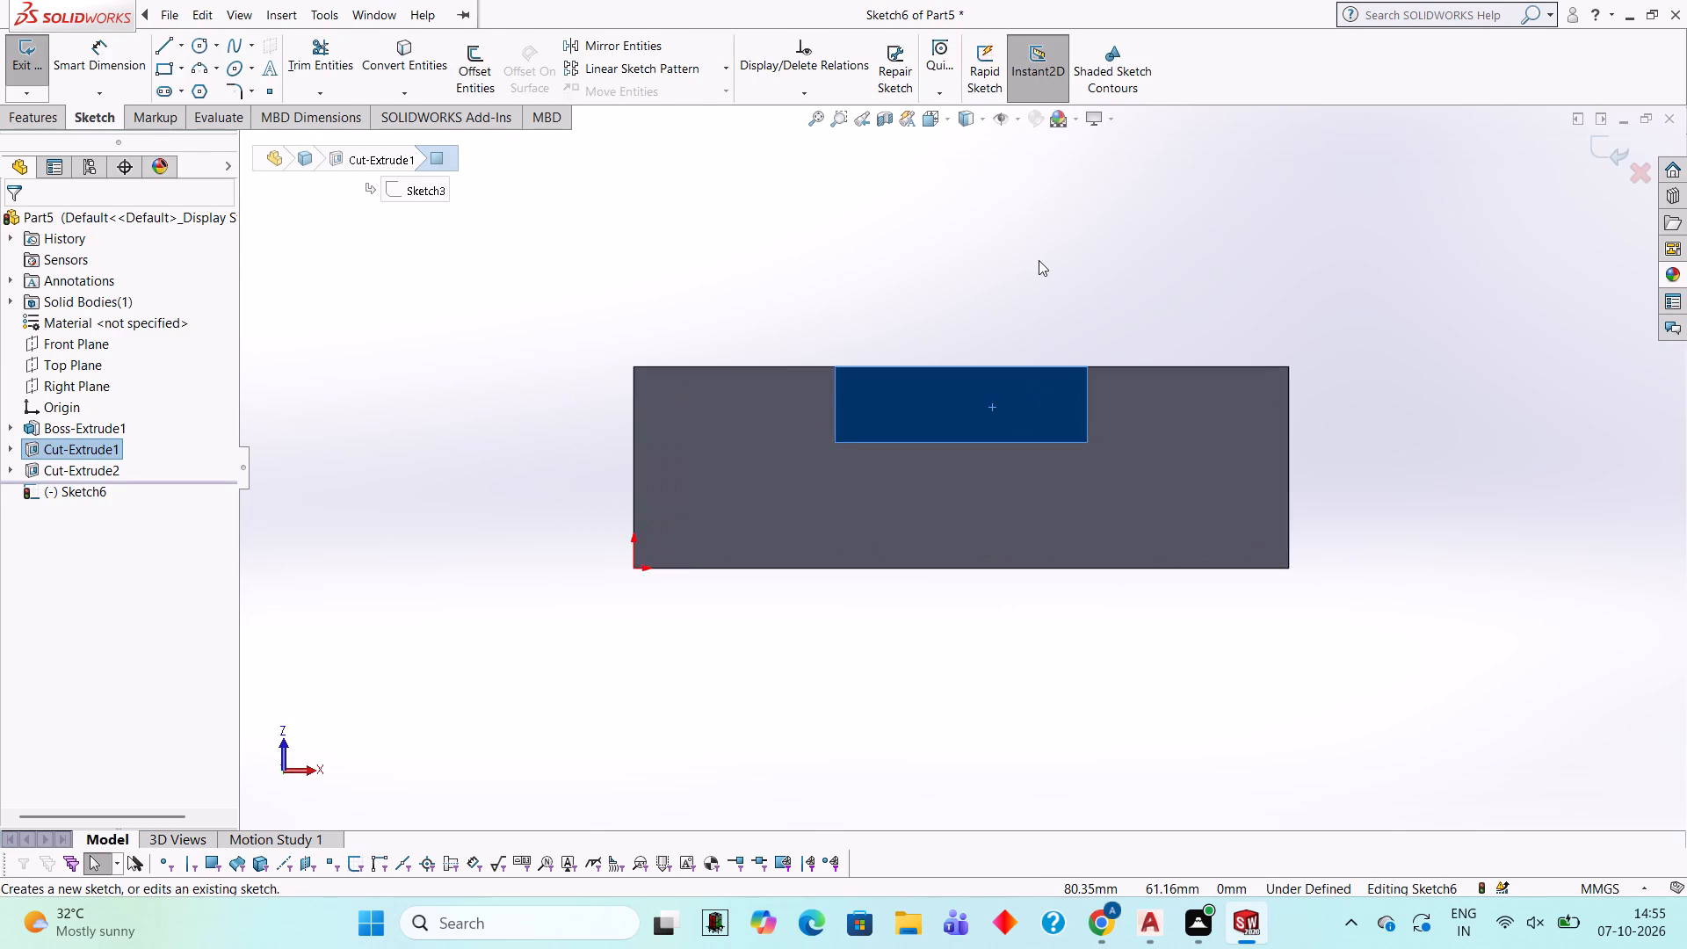
{"action": "scroll", "coordinate": [1039, 260], "scroll_direction": "up", "scroll_amount": 1}
{"action": "scroll", "coordinate": [1039, 260], "scroll_direction": "down", "scroll_amount": 2}
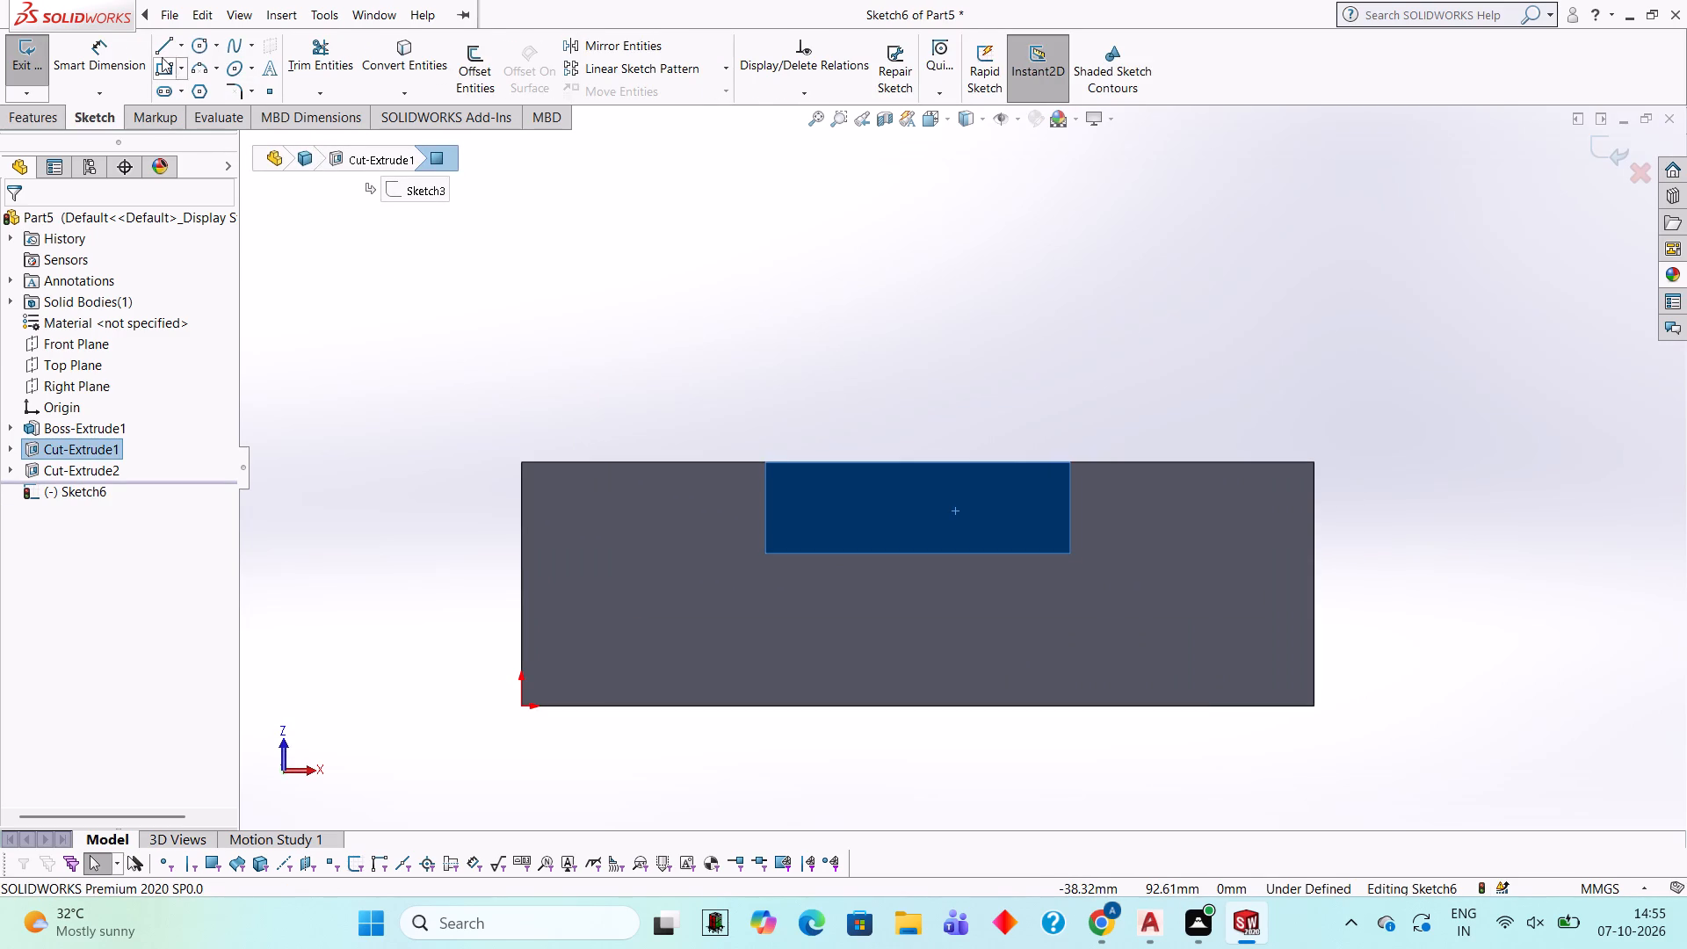
{"action": "left_click", "coordinate": [163, 40]}
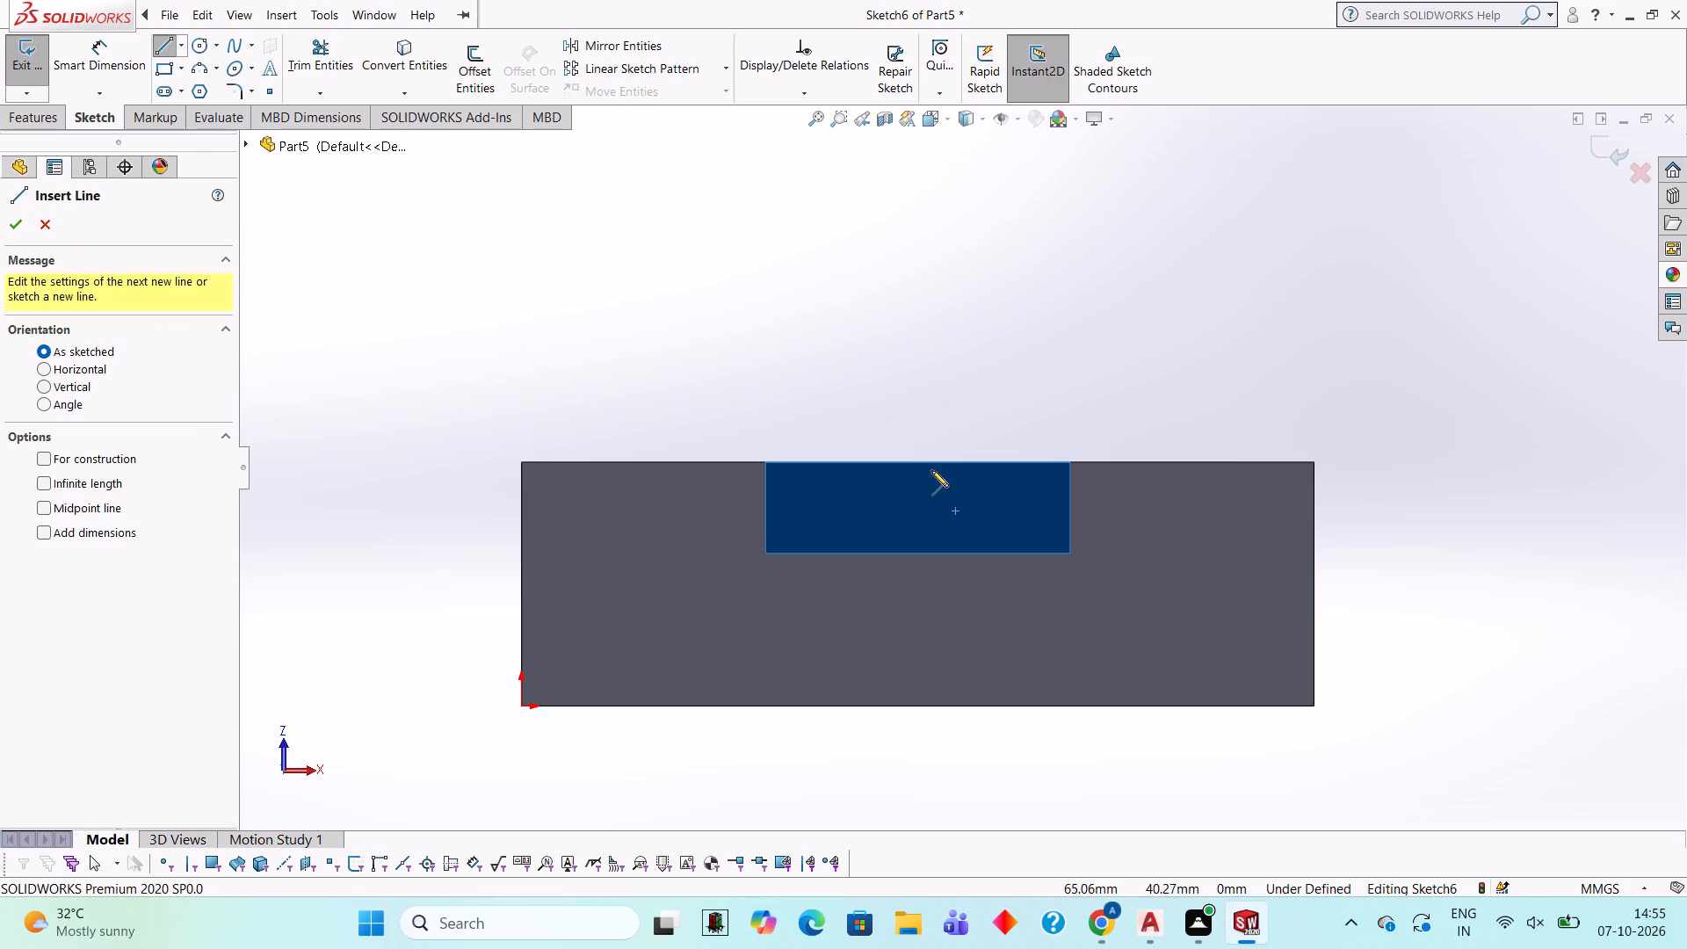
{"action": "left_click", "coordinate": [916, 462]}
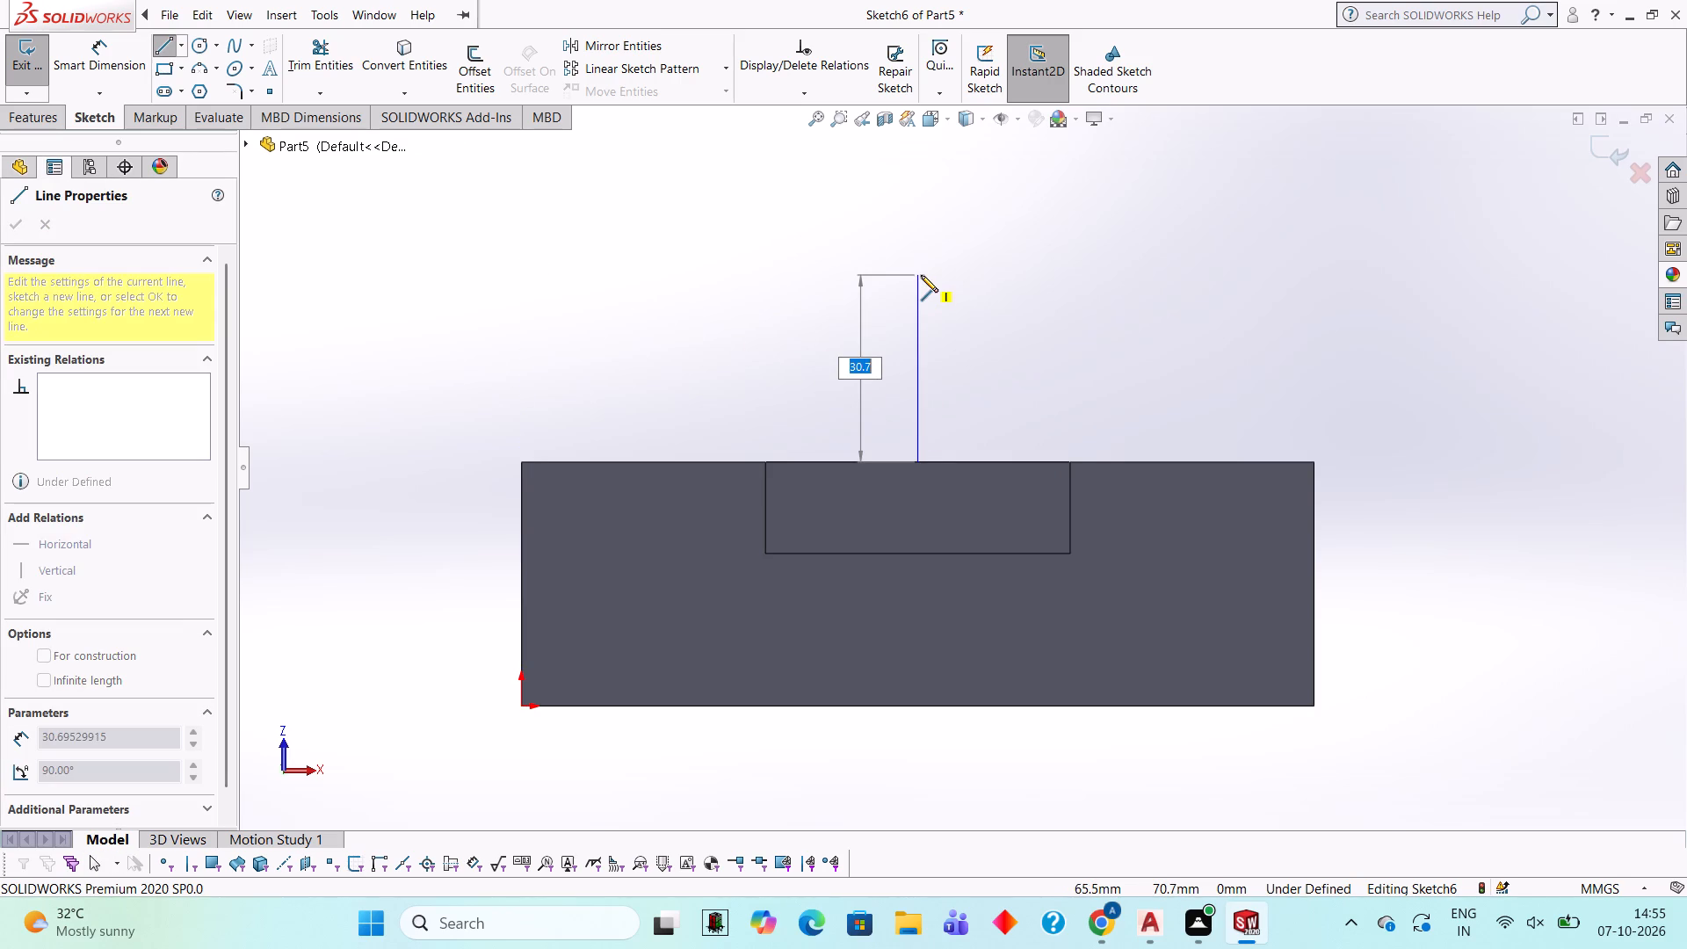
{"action": "type", "text": "60"}
{"action": "key", "text": "Return"}
Sketch a 40 mm horizontal line in positive X from the 60 mm line's outer end and connect it to the block's front corner.
{"action": "scroll", "coordinate": [921, 275], "scroll_direction": "up", "scroll_amount": 2}
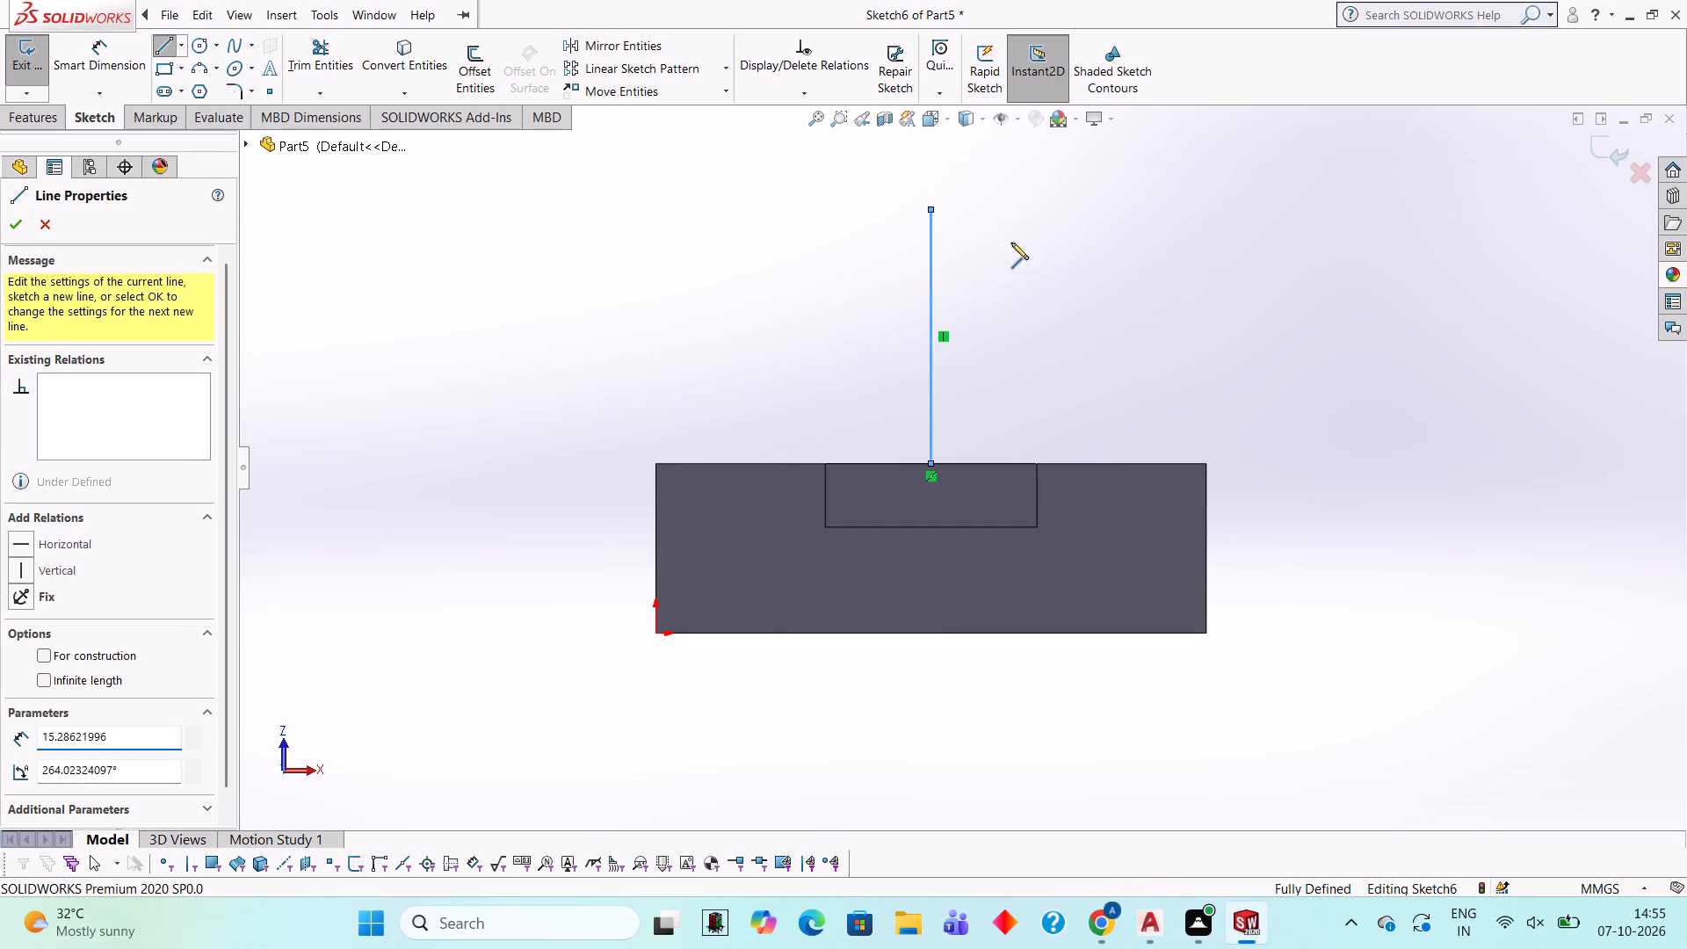
{"action": "type", "text": "40"}
{"action": "key", "text": "Return"}
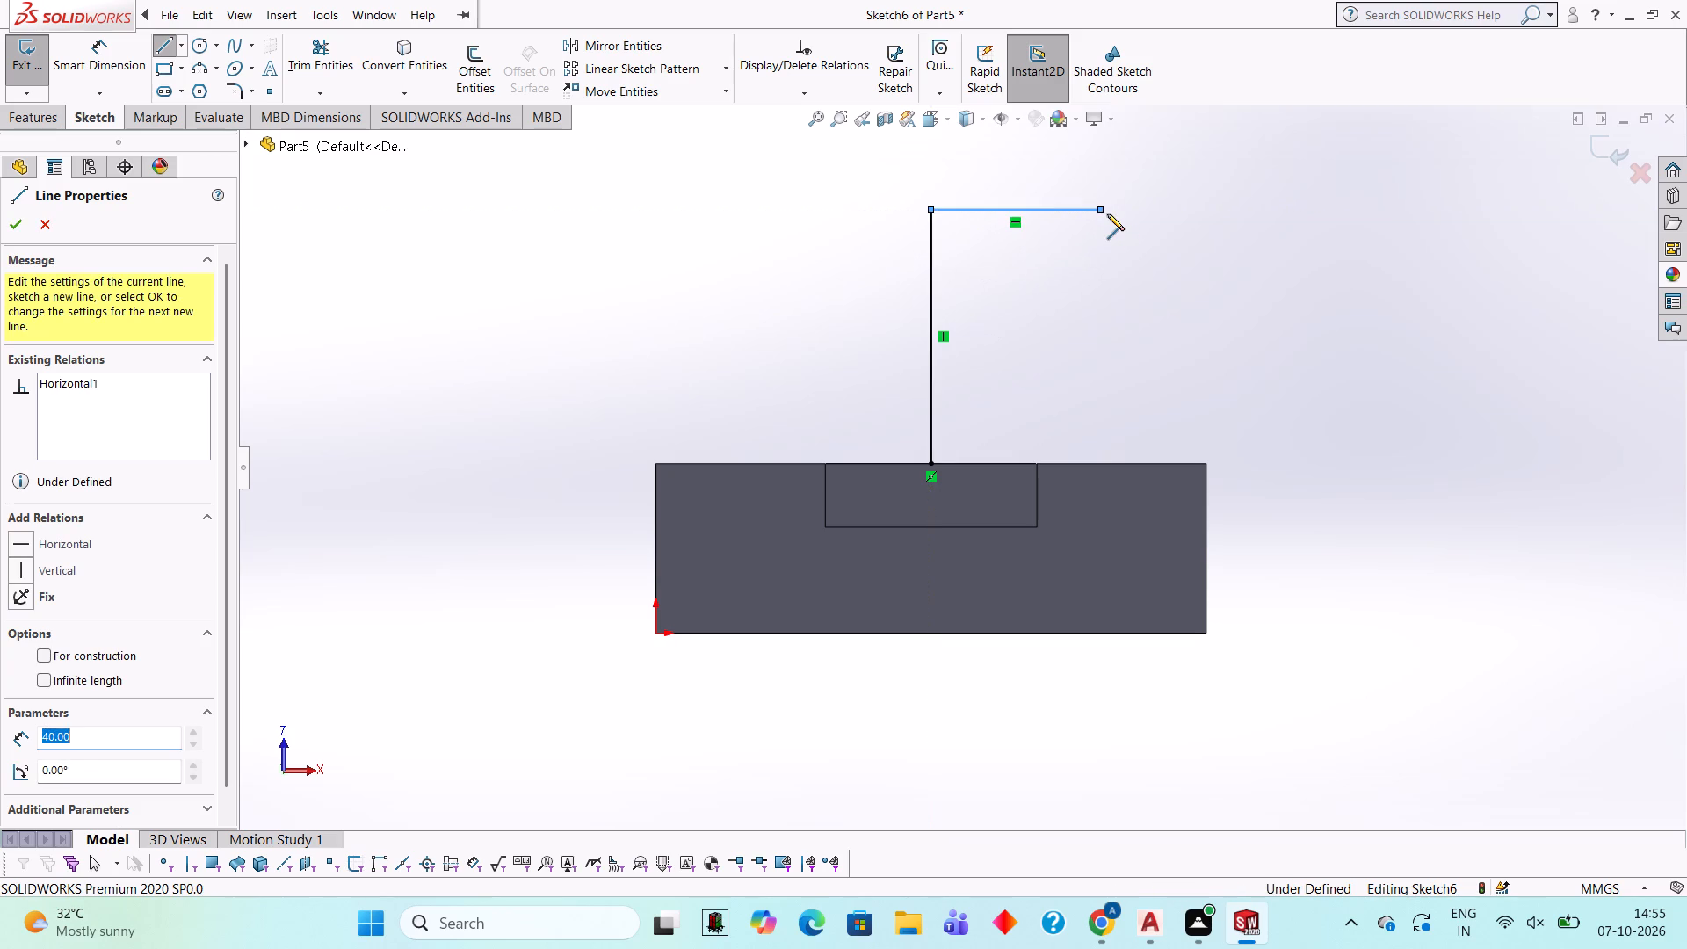
{"action": "left_click", "coordinate": [1205, 463]}
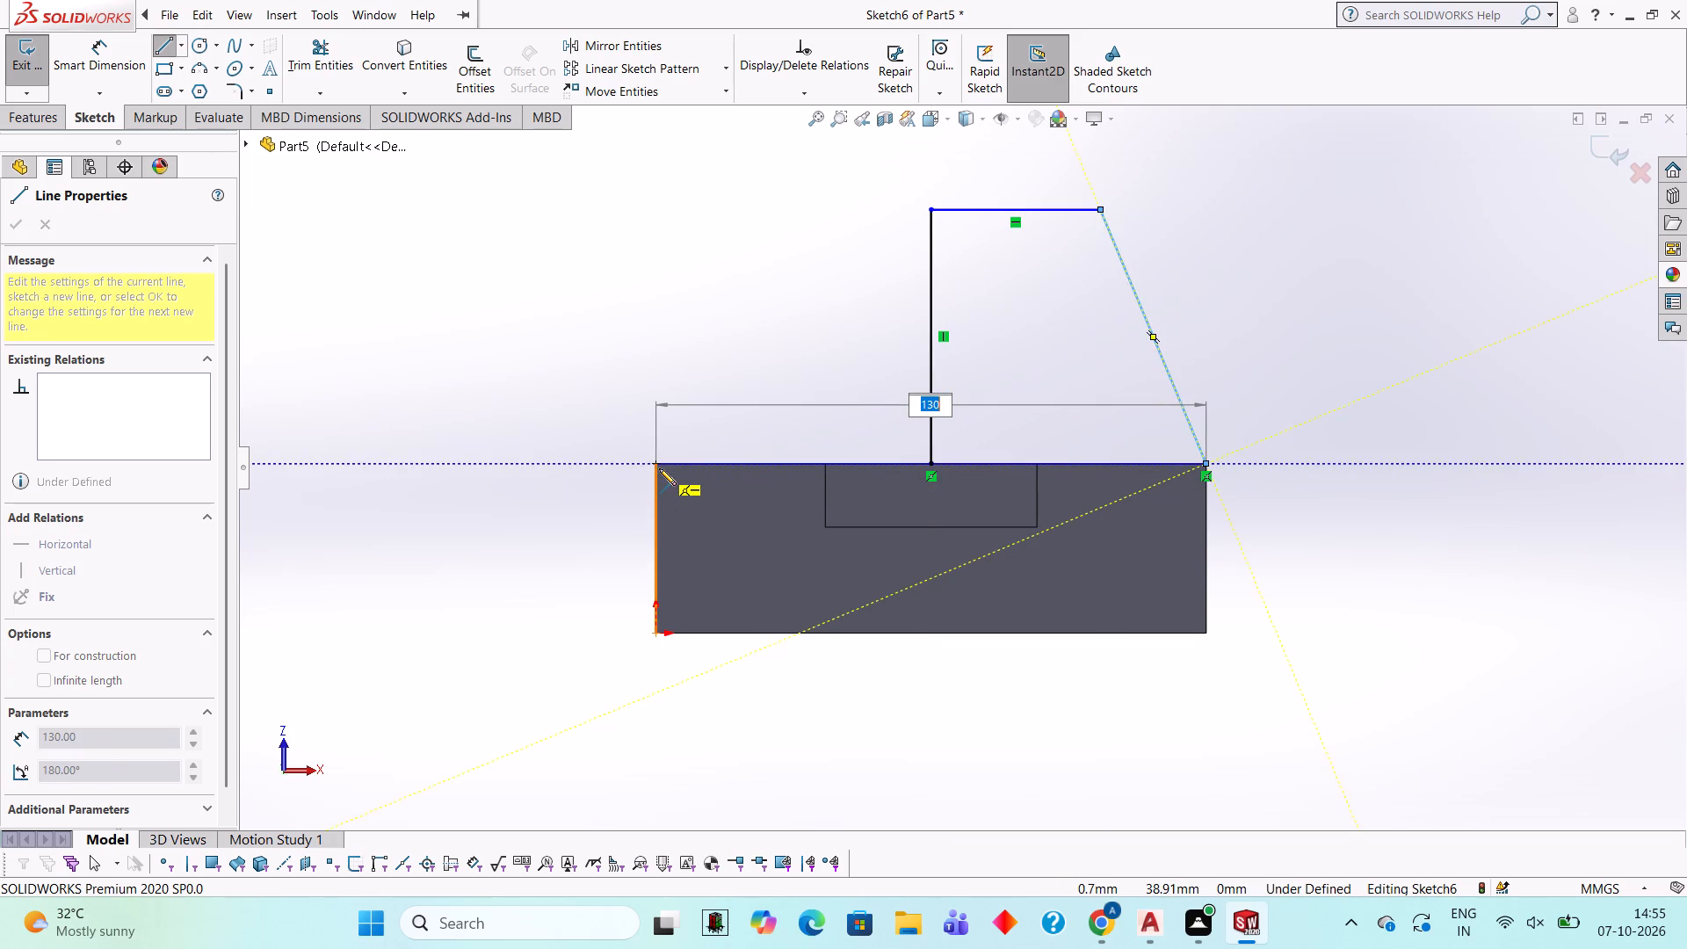
Sketch a 130 mm base line along the block's front edge, from the slanted line's end to the opposite corner.
{"action": "left_click", "coordinate": [654, 465]}
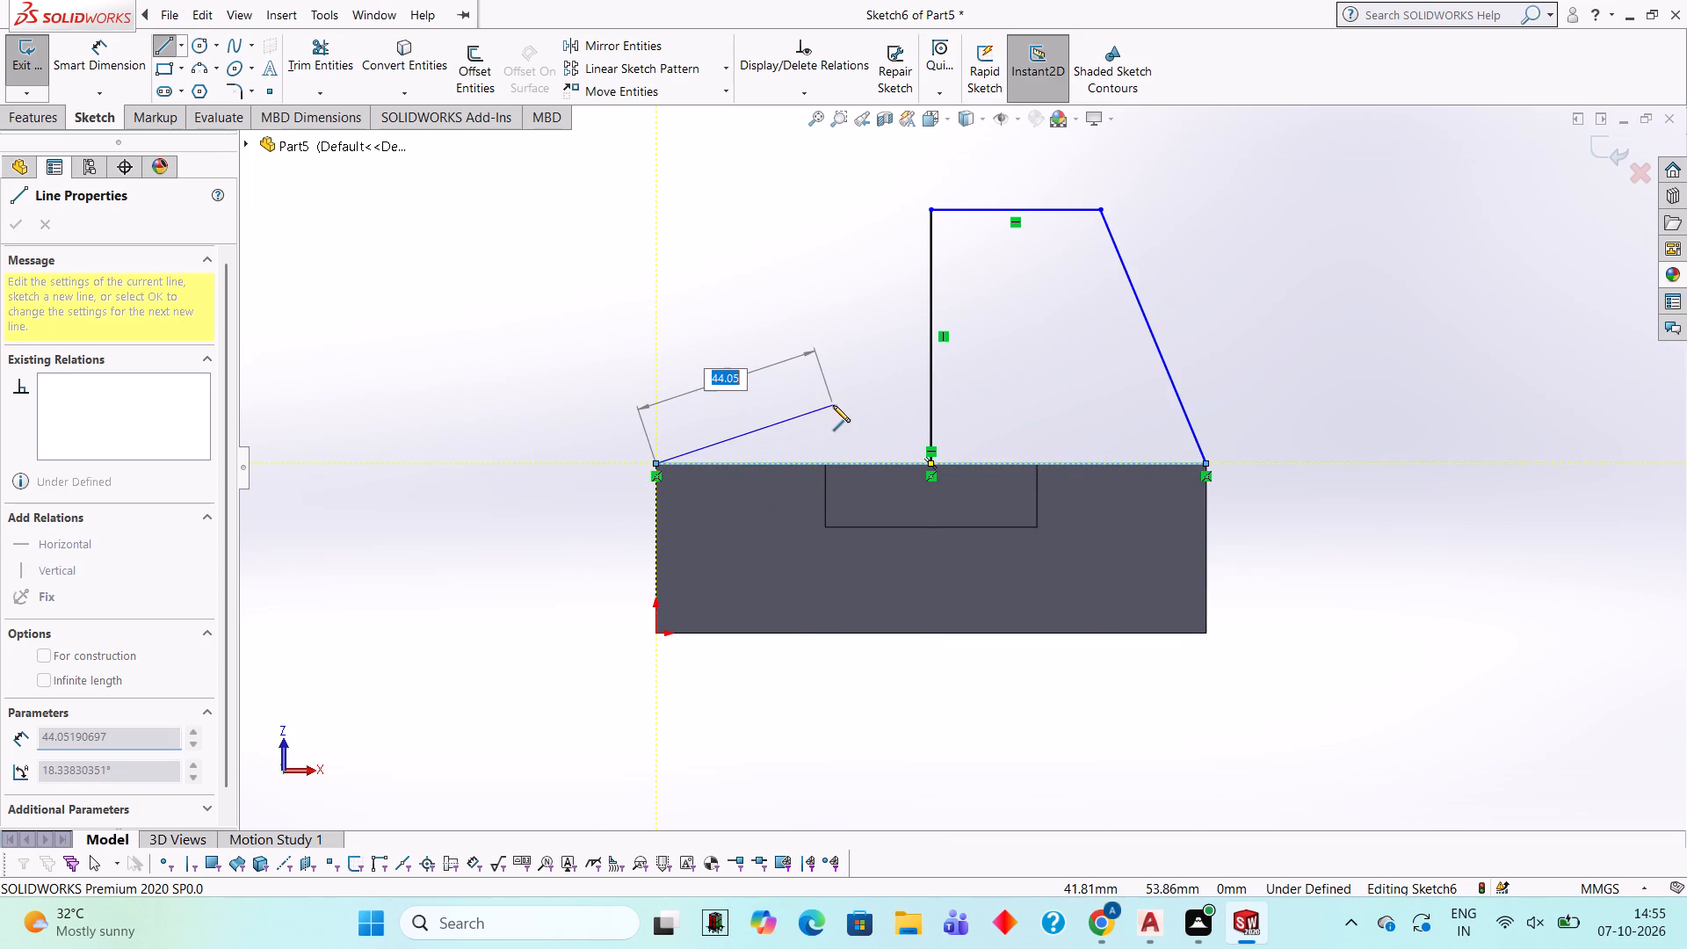
{"action": "key", "text": "Escape"}
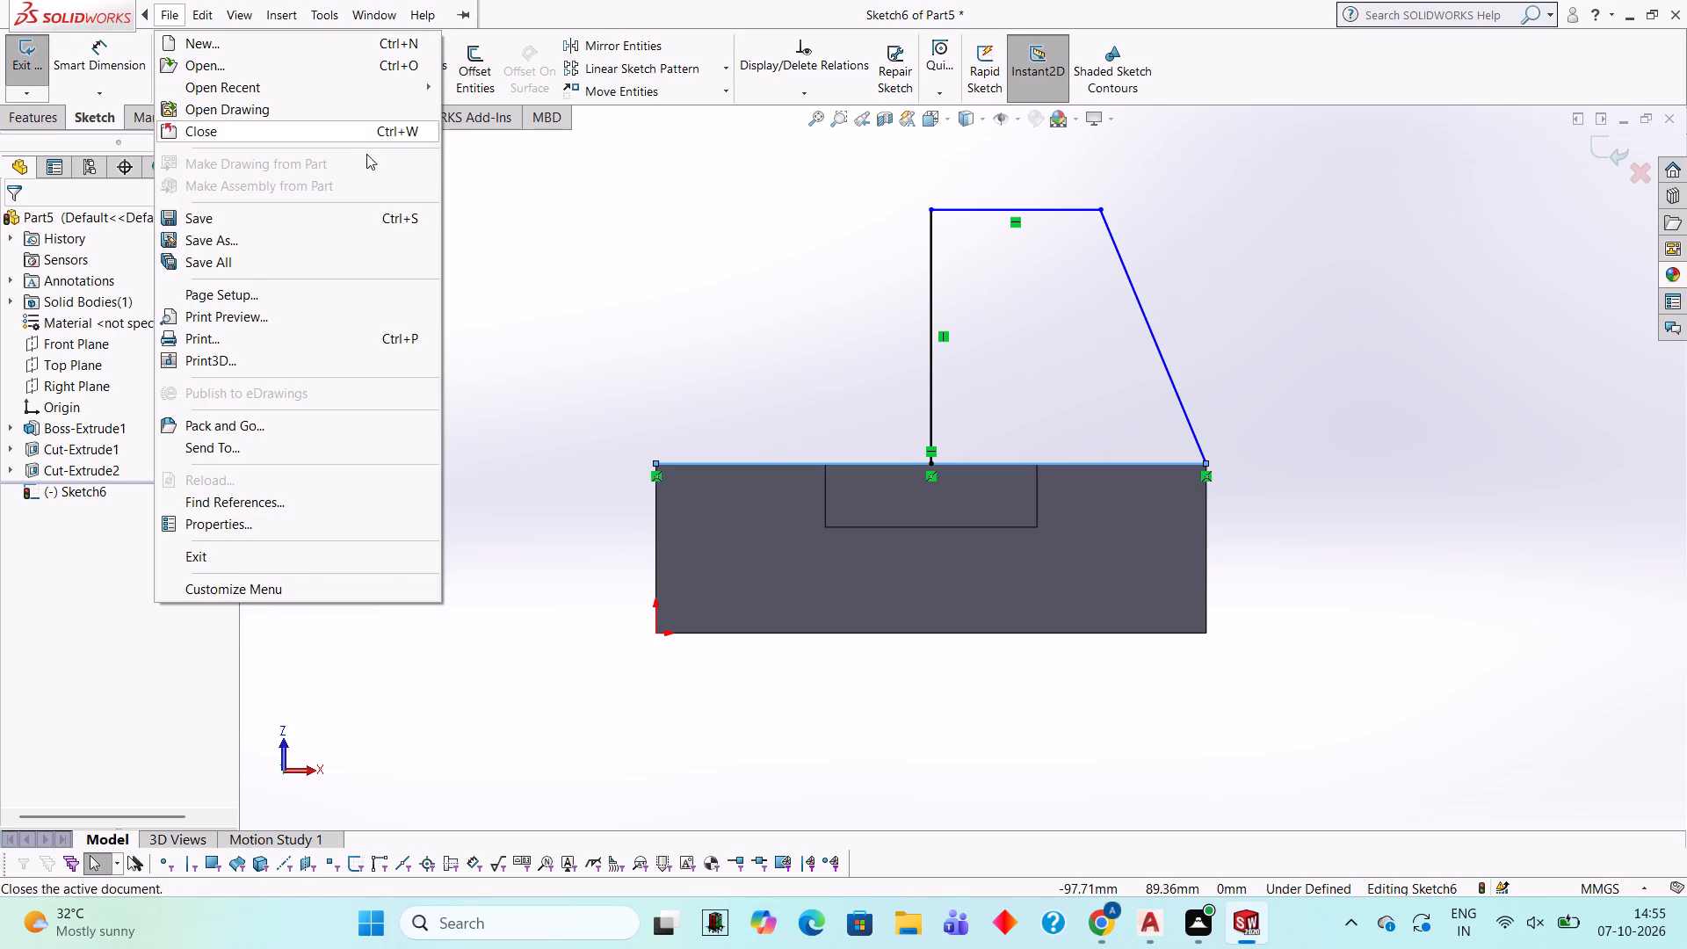
{"action": "key", "text": "Escape"}
Sketch a 40 mm horizontal line in negative X from the 60 mm line's outer end and close the outline to the opposite front corner.
{"action": "left_click", "coordinate": [166, 47]}
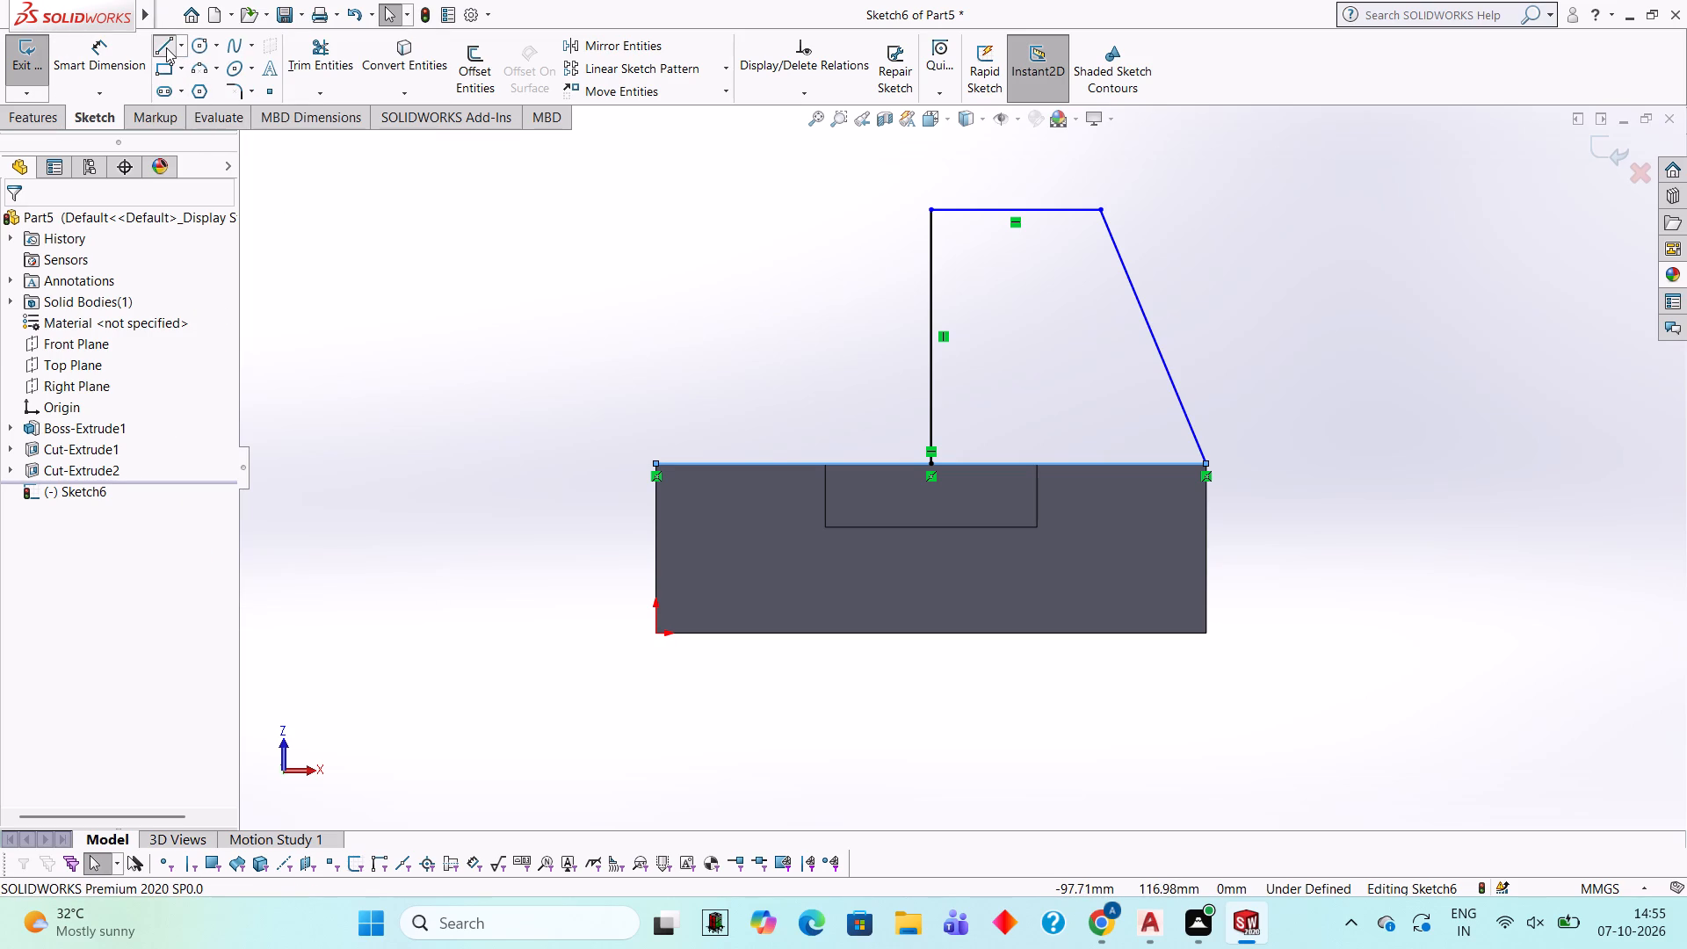
{"action": "left_click", "coordinate": [929, 210]}
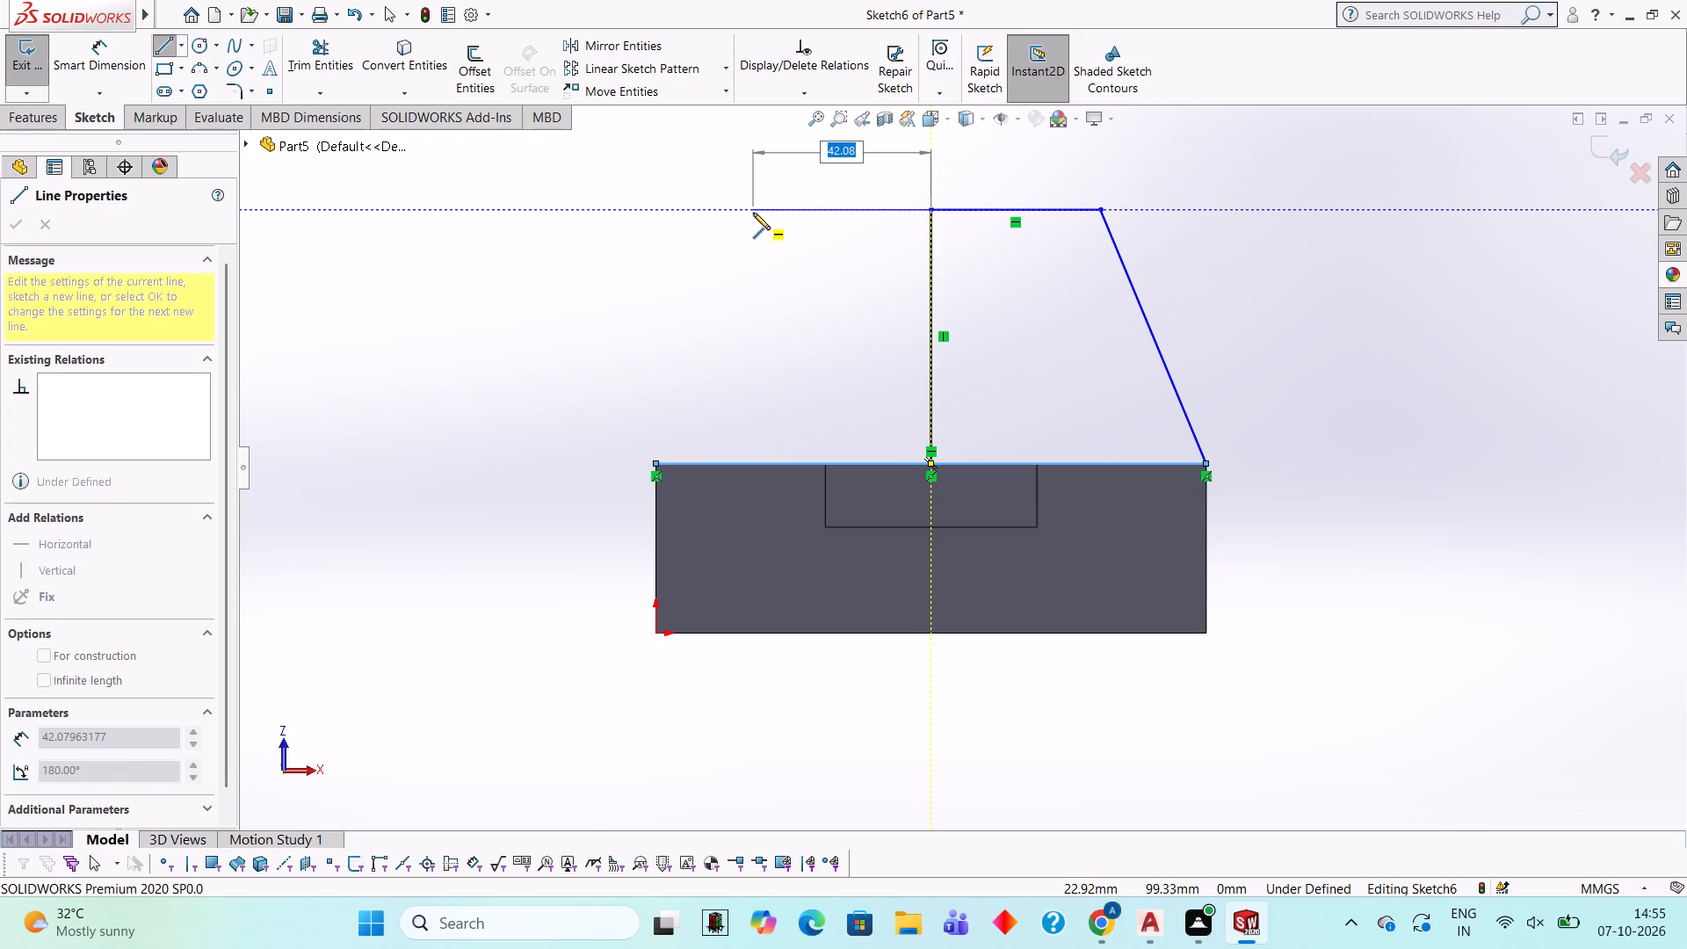
{"action": "type", "text": "40"}
{"action": "key", "text": "Return"}
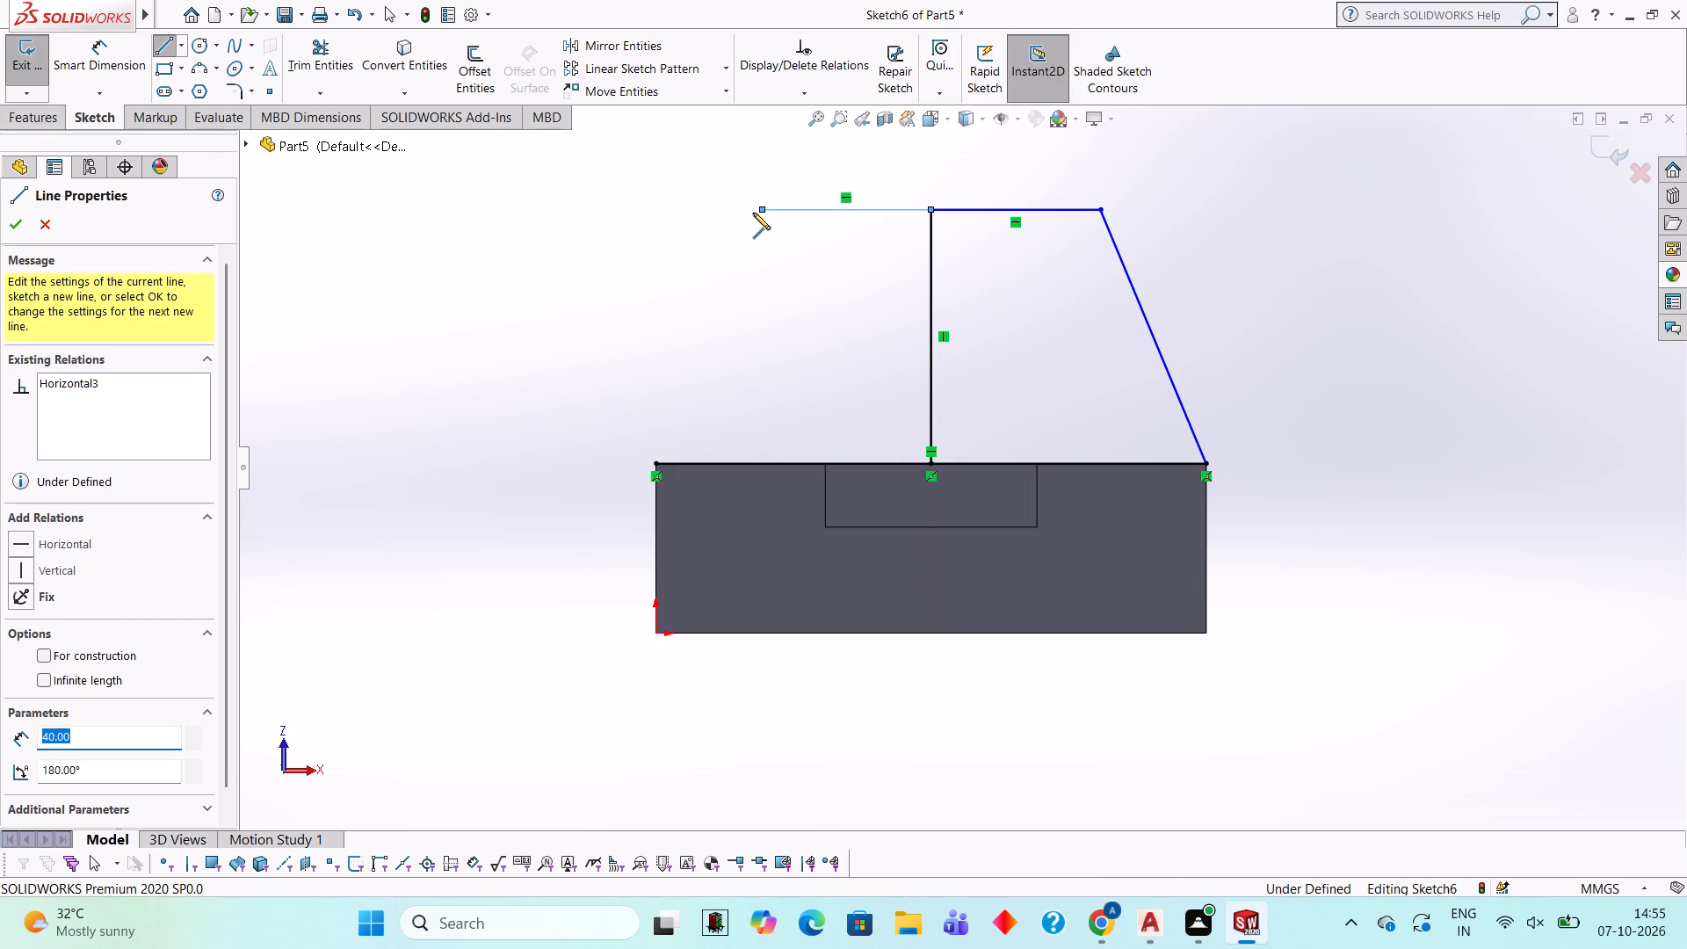
{"action": "left_click", "coordinate": [658, 459]}
Trim away the 60 mm centre line inside the trapezoid.
{"action": "left_click", "coordinate": [312, 70]}
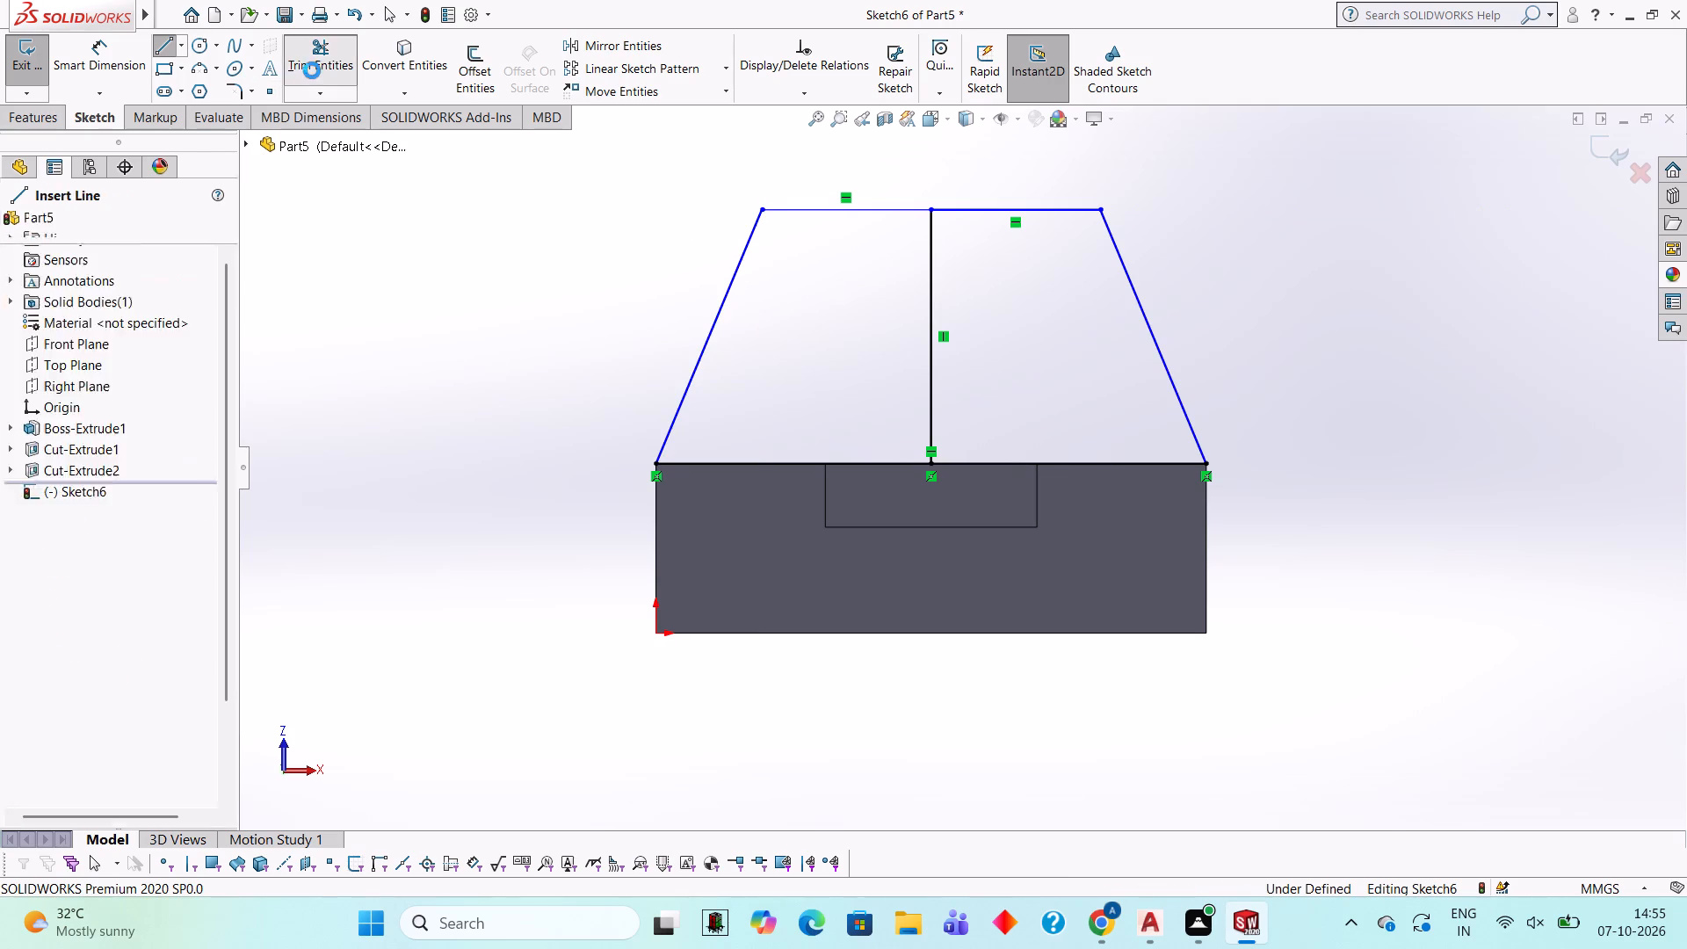
{"action": "left_click", "coordinate": [931, 296]}
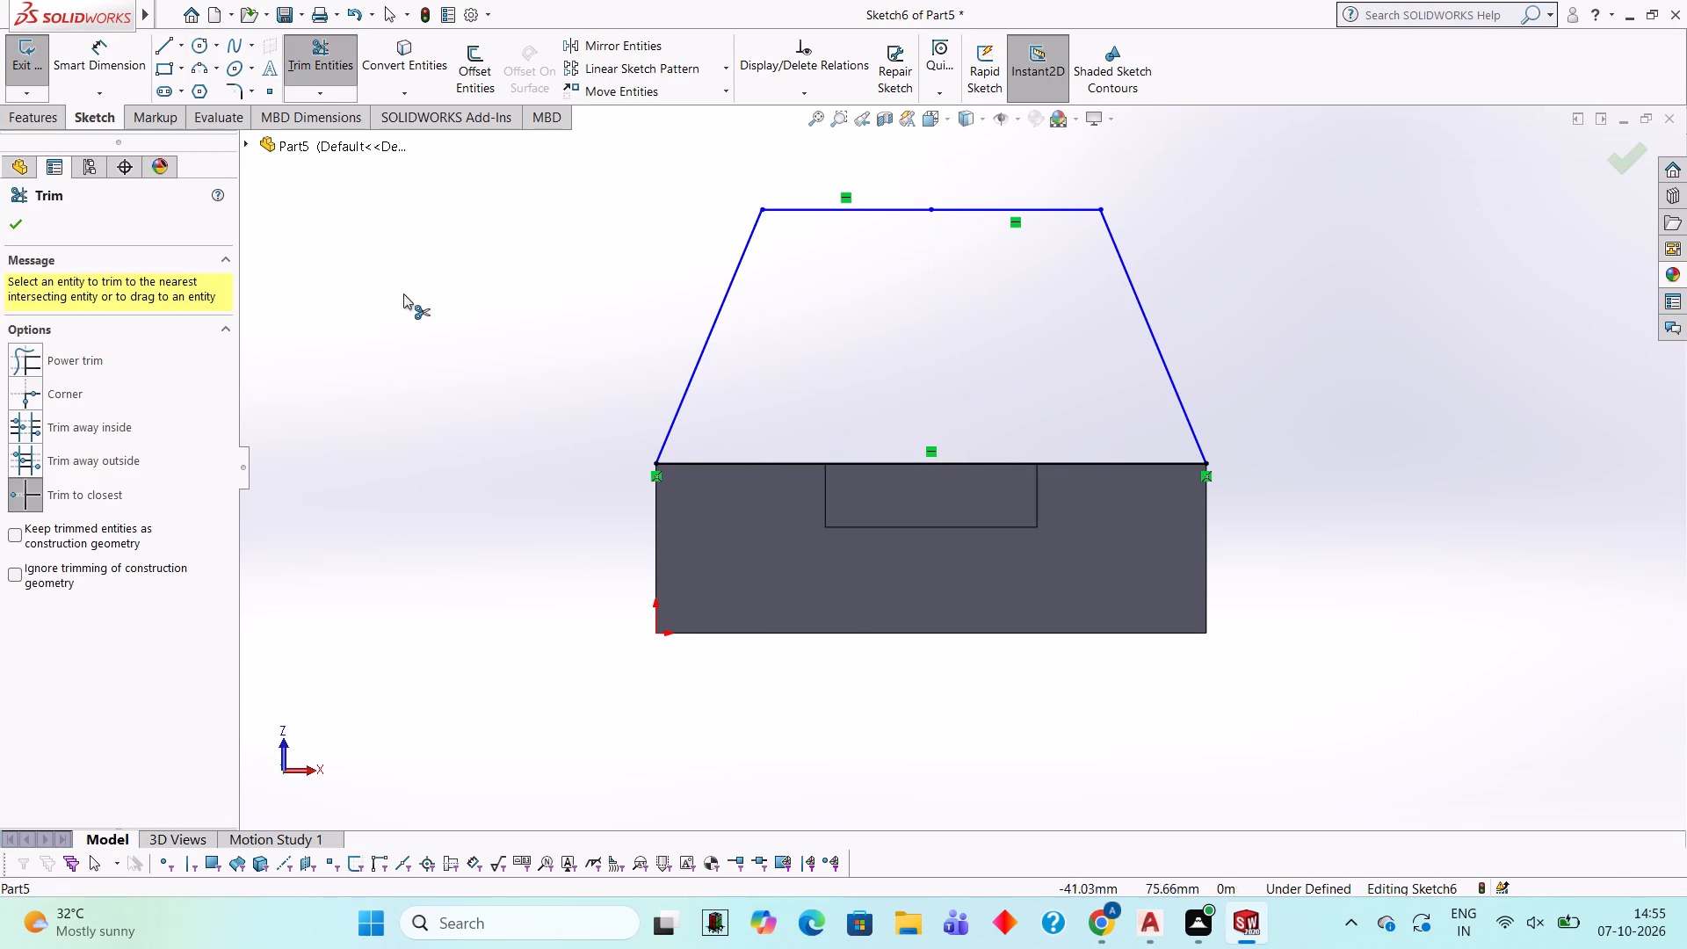
Extrude the trapezoid sketch 50 mm upward as a blind boss with reversed direction, merged with the block.
{"action": "middle_click_drag", "start_coordinate": [438, 316], "coordinate": [471, 575]}
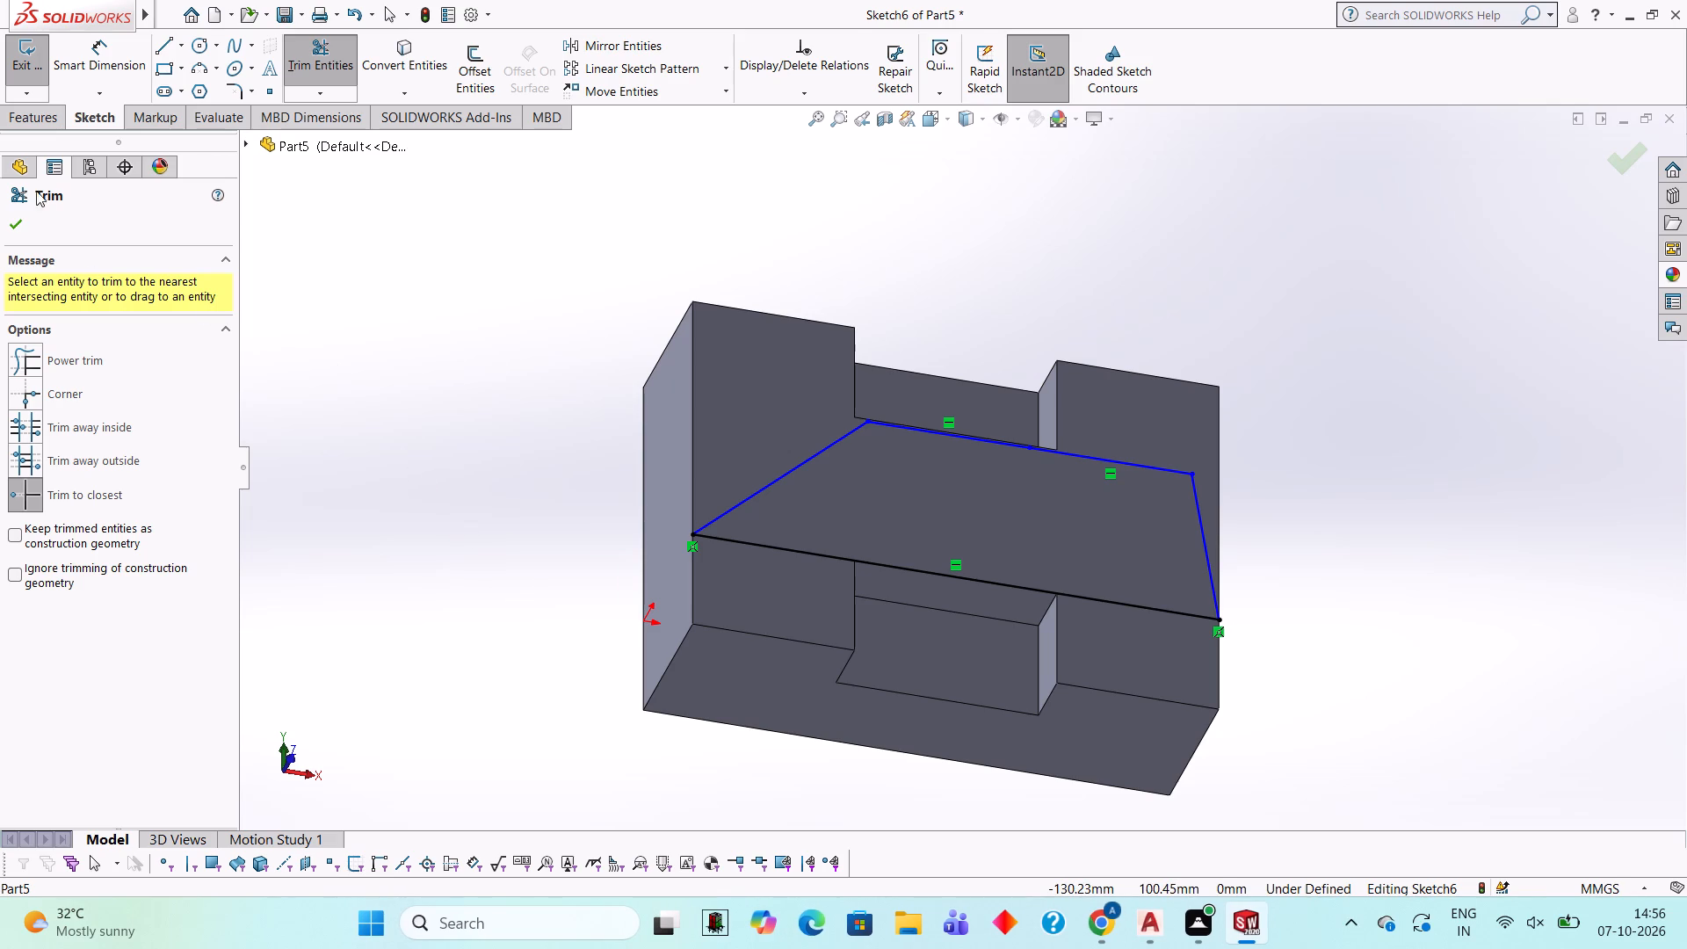
{"action": "left_click", "coordinate": [38, 115]}
{"action": "left_click", "coordinate": [31, 59]}
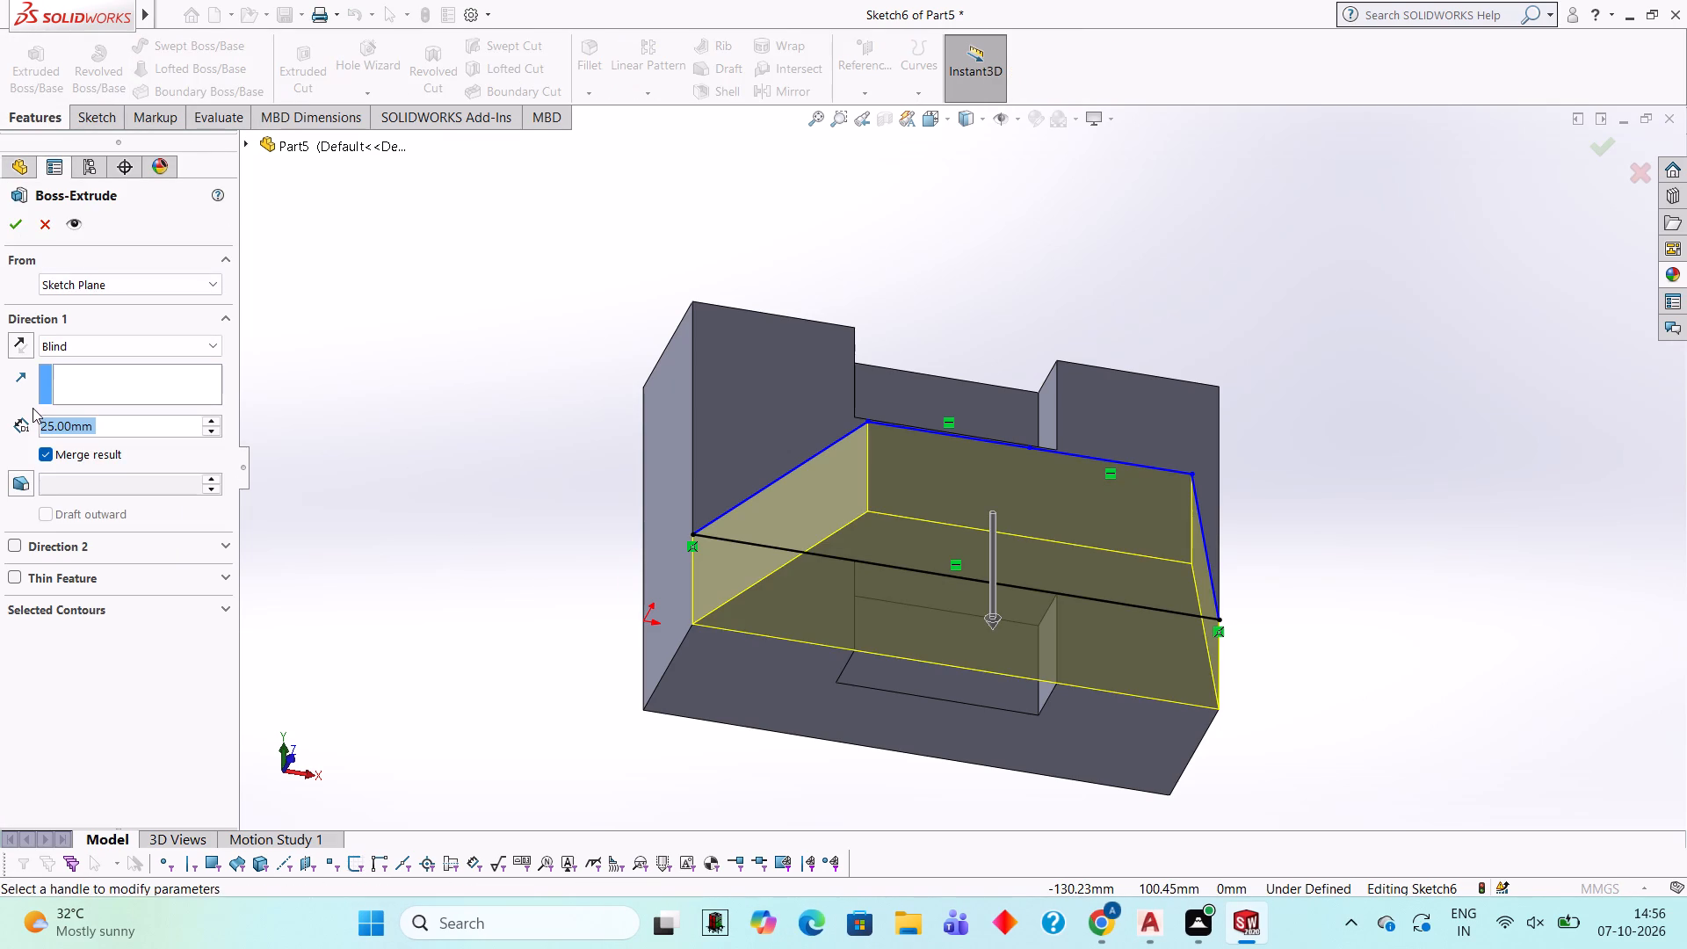
{"action": "left_click", "coordinate": [25, 352]}
{"action": "middle_click_drag", "start_coordinate": [354, 469], "coordinate": [351, 665]}
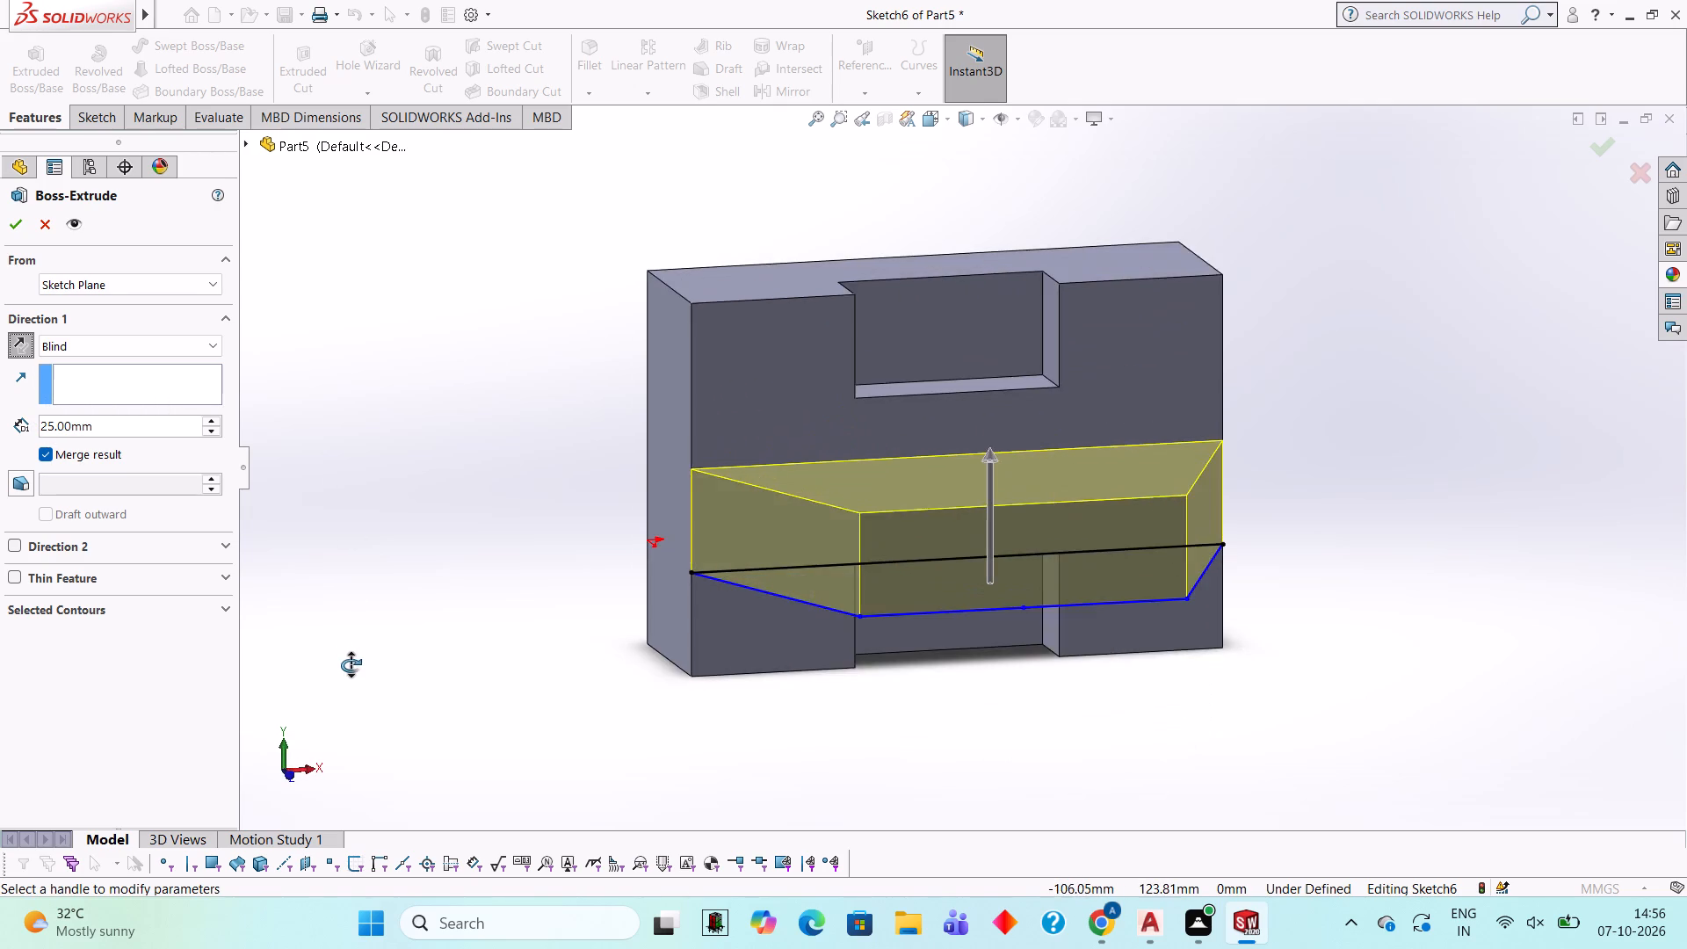
{"action": "middle_click_drag", "start_coordinate": [351, 665], "coordinate": [347, 620]}
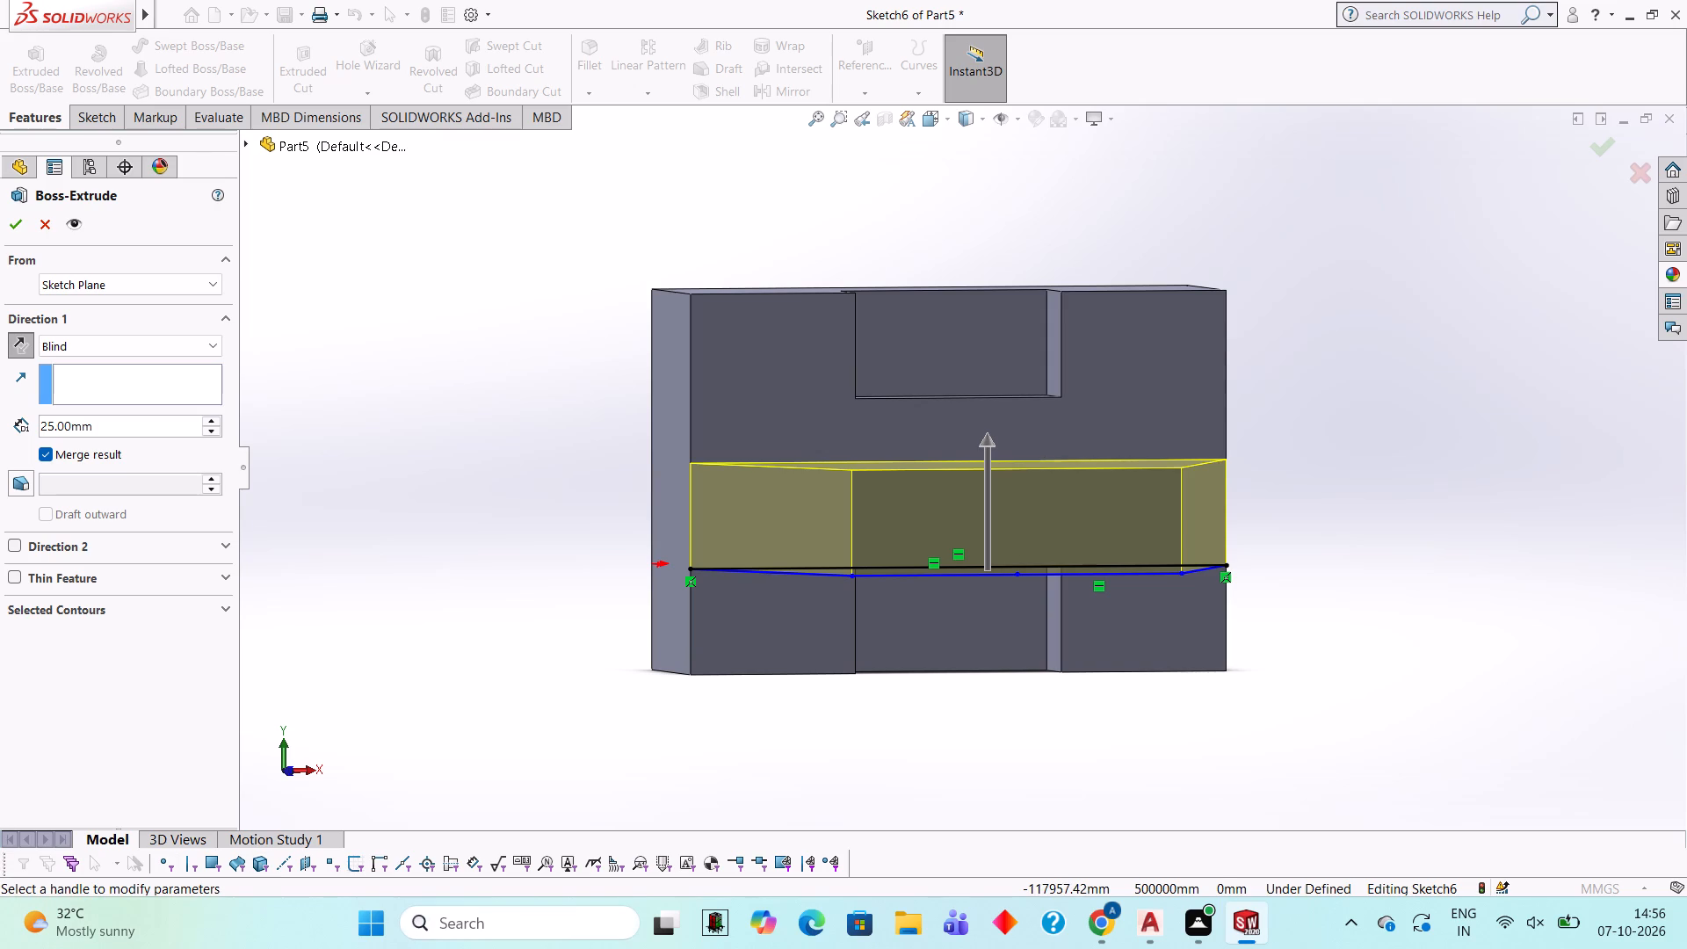
{"action": "left_click", "coordinate": [164, 418]}
{"action": "key", "text": "BackSpace"}
{"action": "key", "text": "BackSpace"}
{"action": "key", "text": "BackSpace"}
{"action": "key", "text": "BackSpace"}
{"action": "key", "text": "BackSpace"}
{"action": "key", "text": "BackSpace"}
{"action": "key", "text": "BackSpace"}
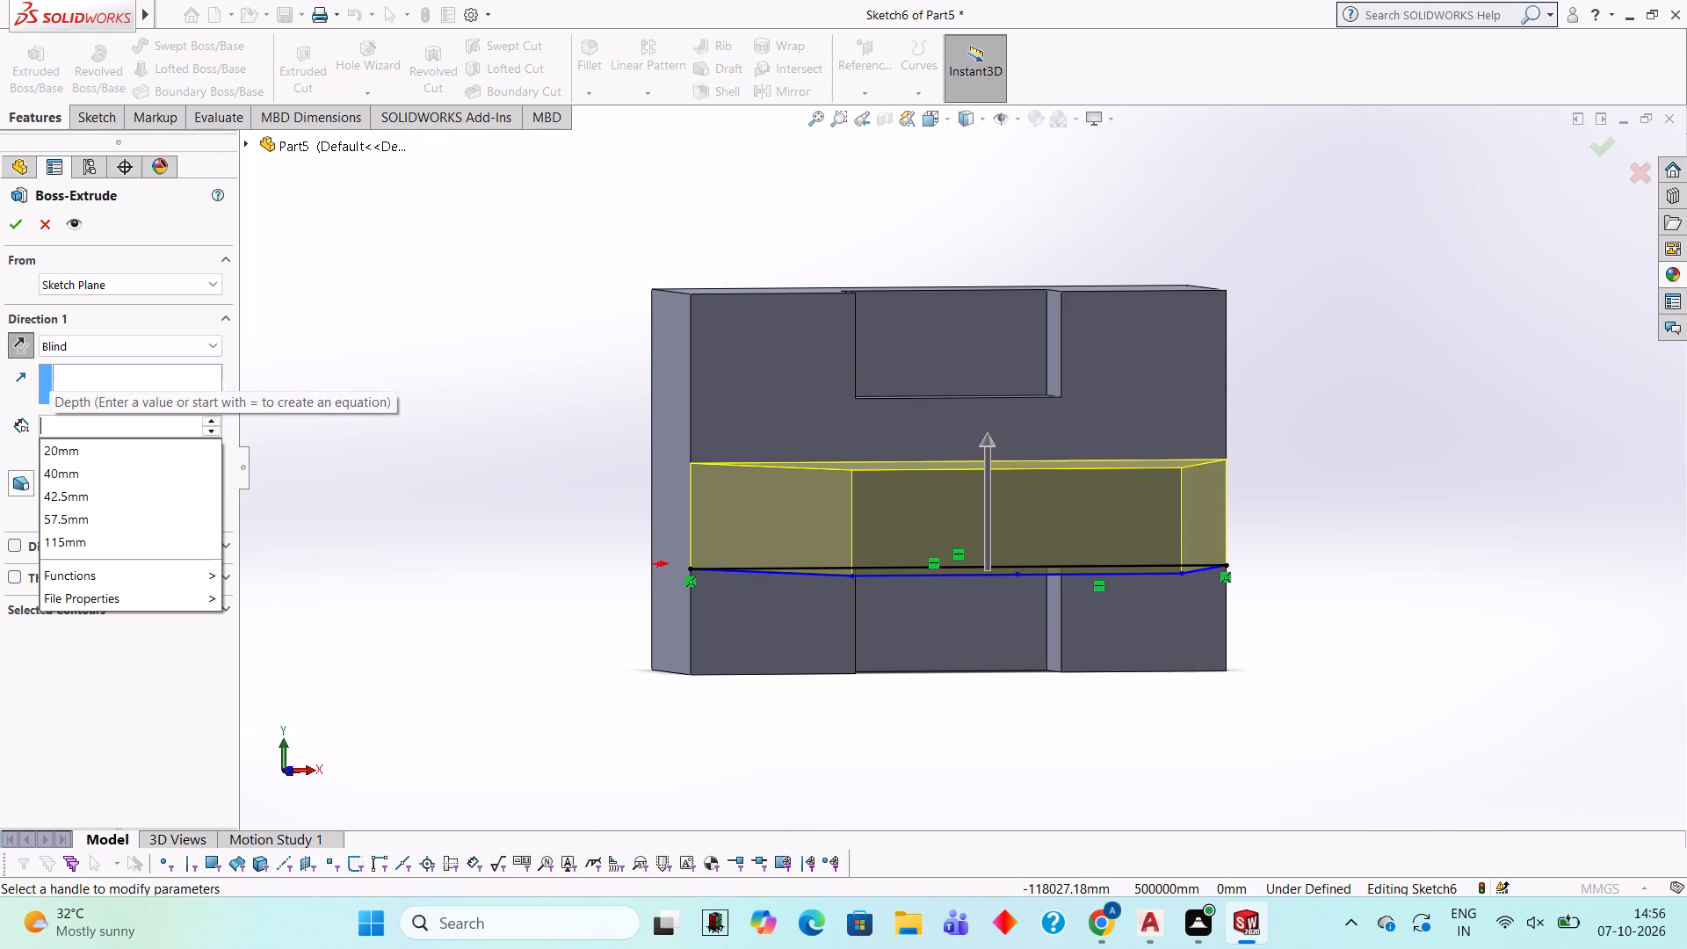
{"action": "type", "text": "60"}
{"action": "key", "text": "Return"}
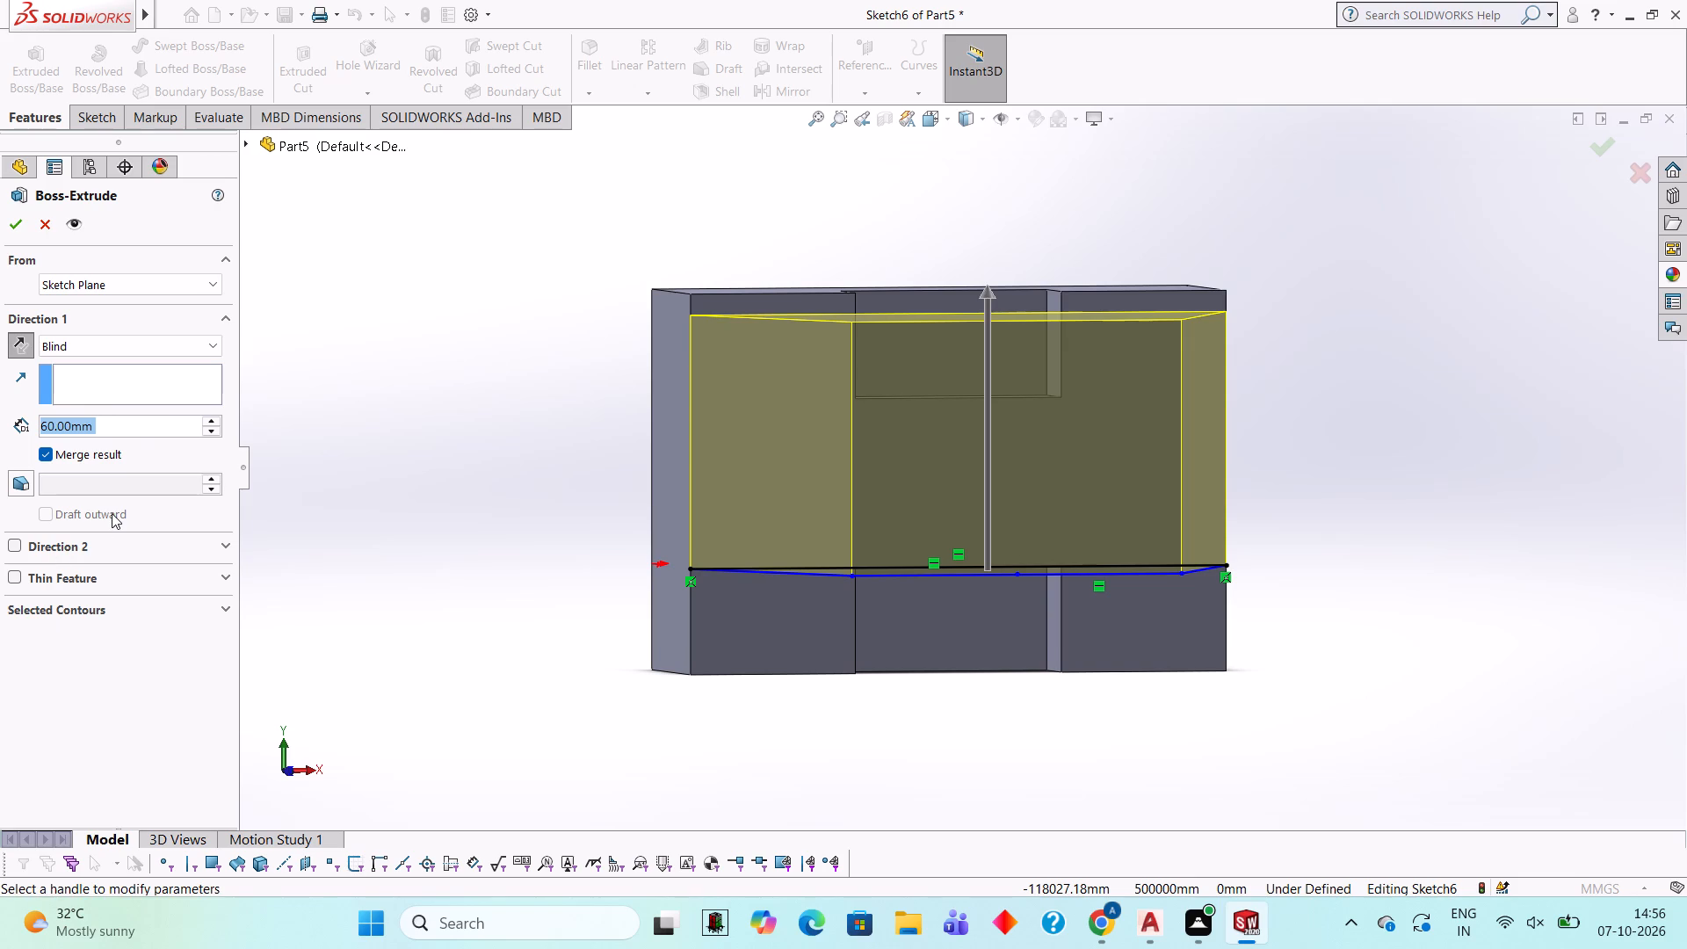
{"action": "type", "text": "50"}
{"action": "key", "text": "Return"}
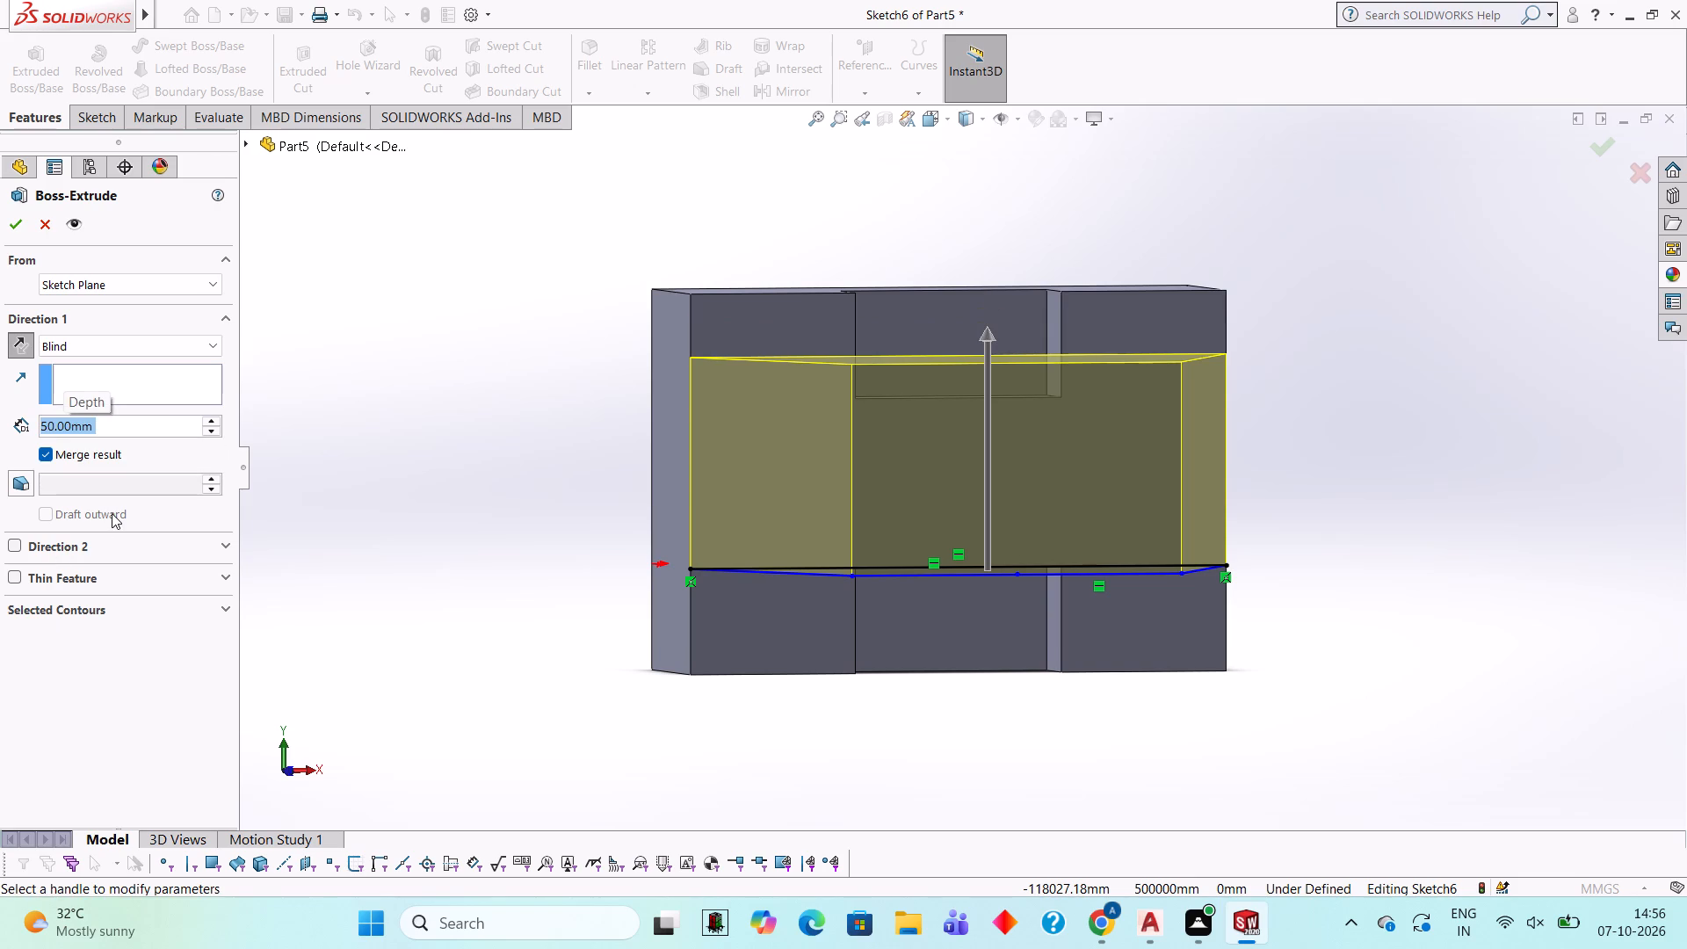
{"action": "left_click", "coordinate": [16, 227]}
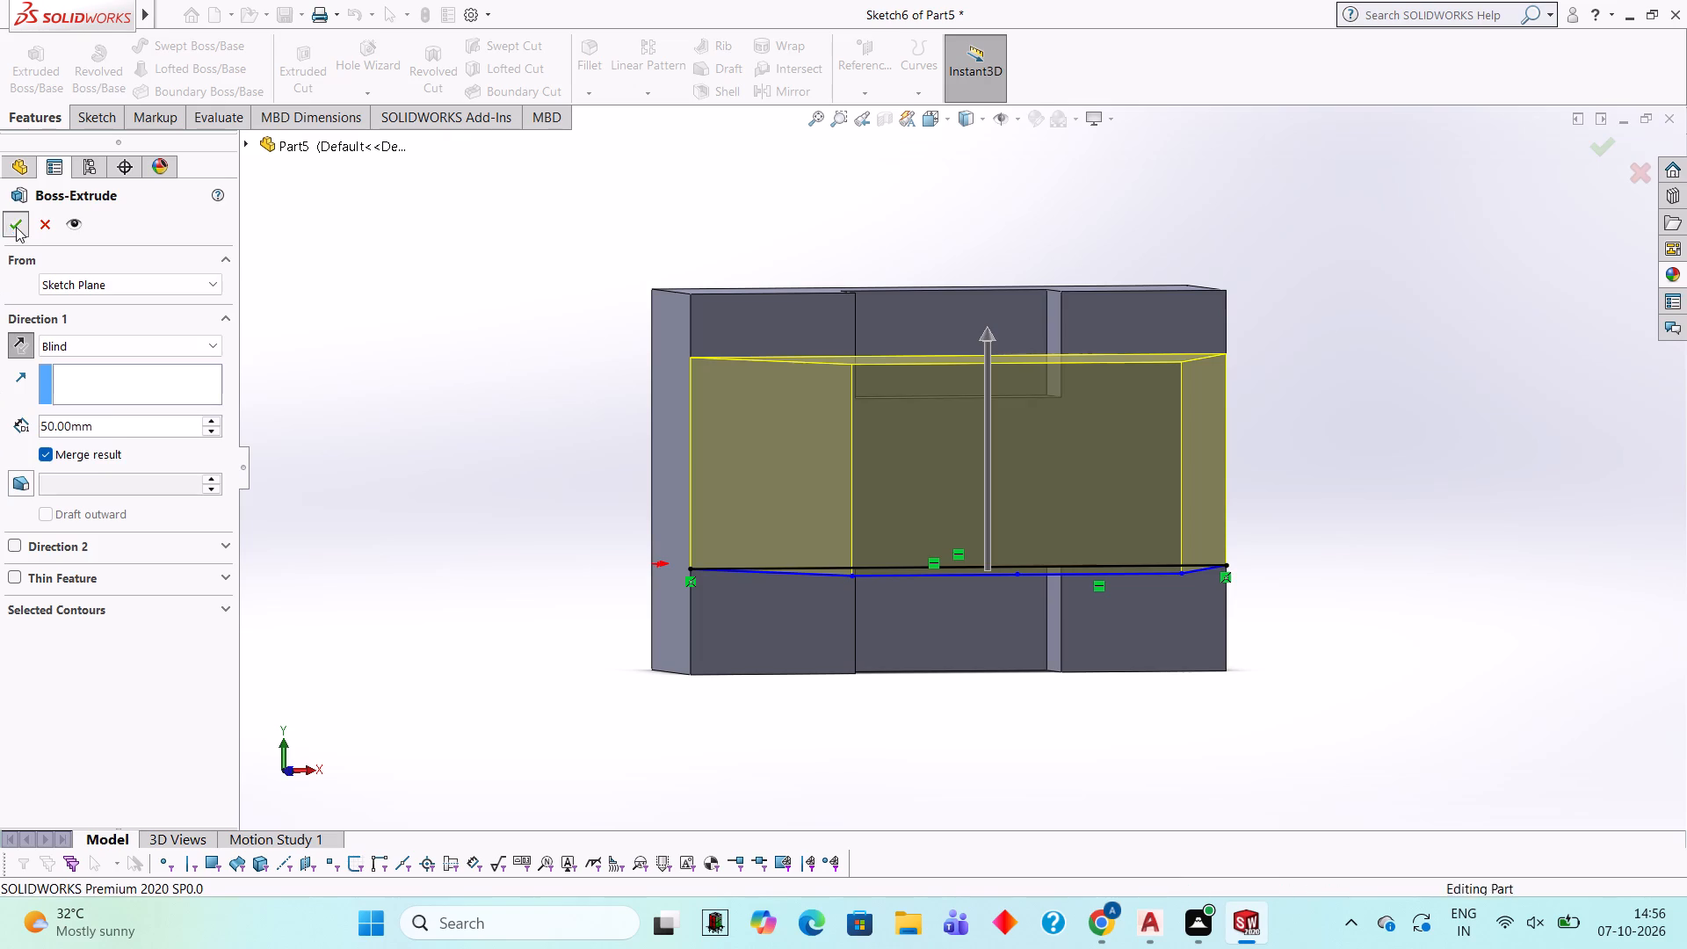
{"action": "left_click", "coordinate": [301, 319]}
Sketch a closed trapezoid on the boss's underside, tracing its slanted and outer edges, with the base line split at the two notch corners.
{"action": "middle_click_drag", "start_coordinate": [366, 330], "coordinate": [617, 555]}
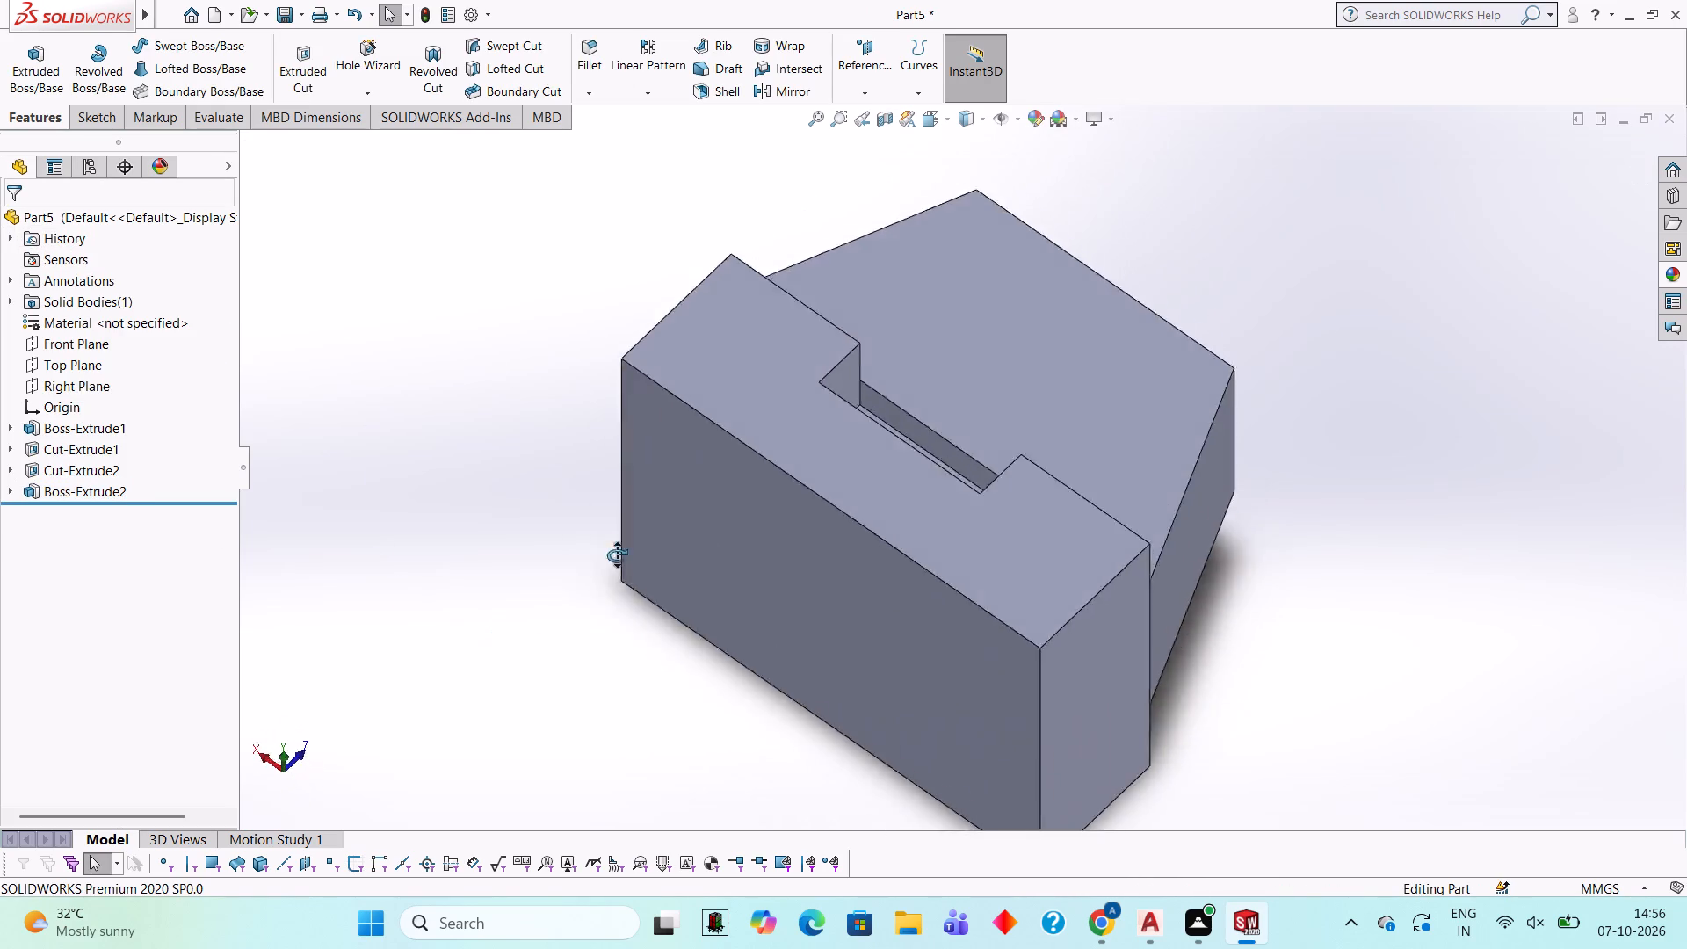
{"action": "middle_click_drag", "start_coordinate": [617, 555], "coordinate": [501, 507]}
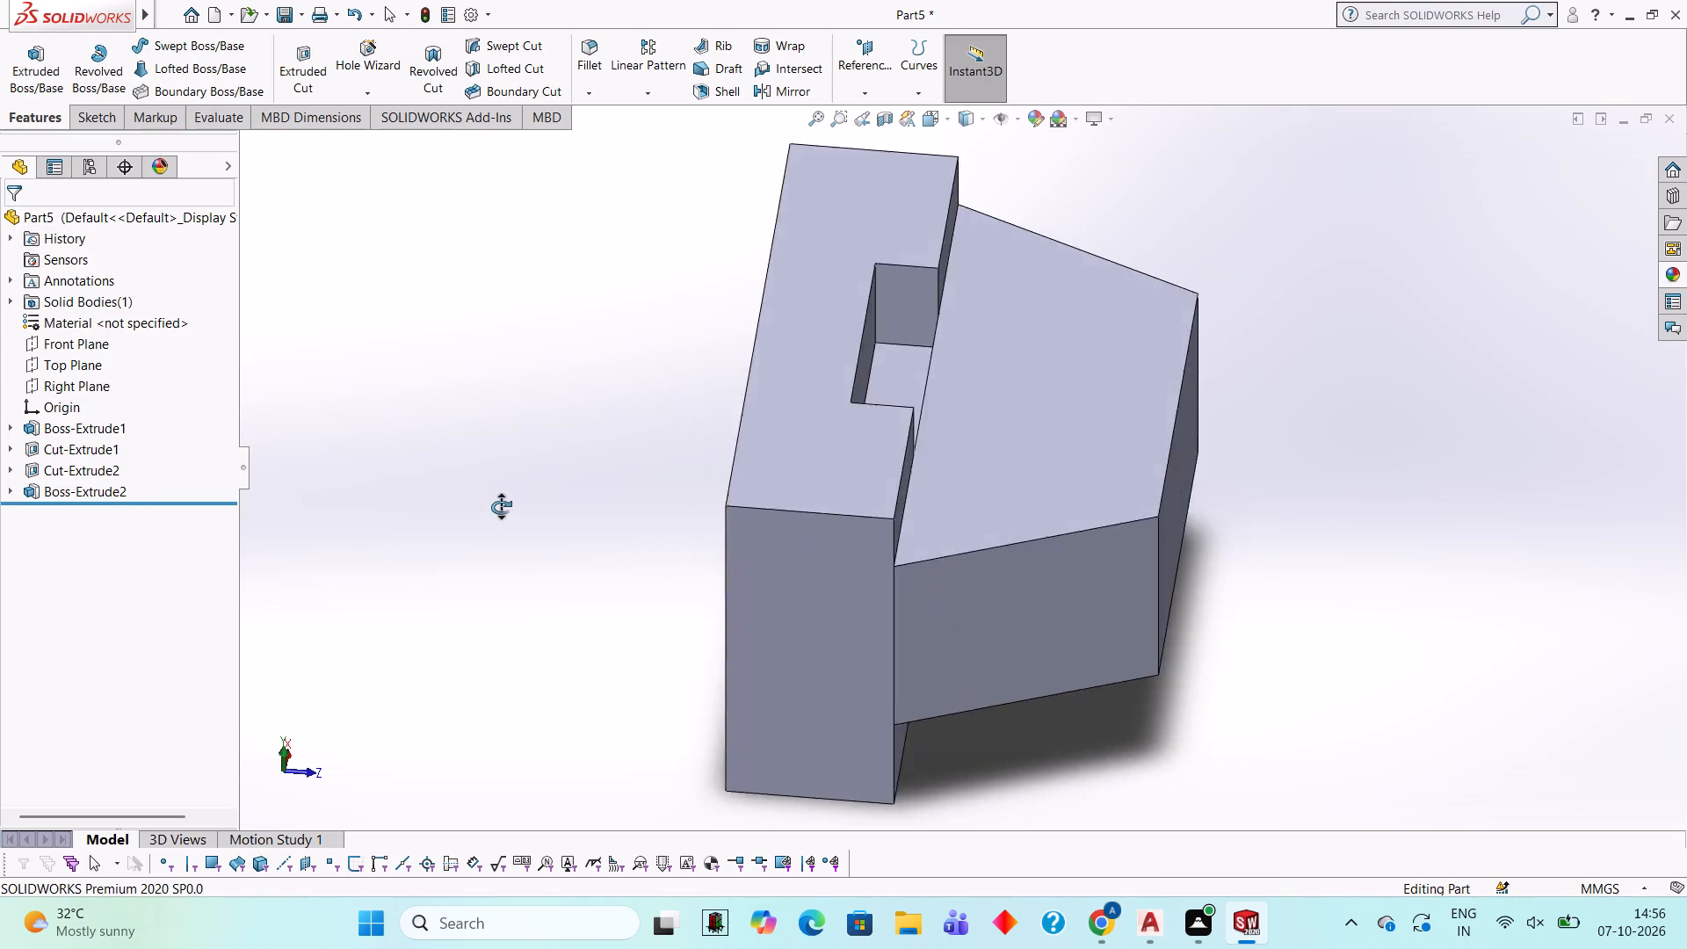
{"action": "middle_click_drag", "start_coordinate": [501, 507], "coordinate": [553, 519]}
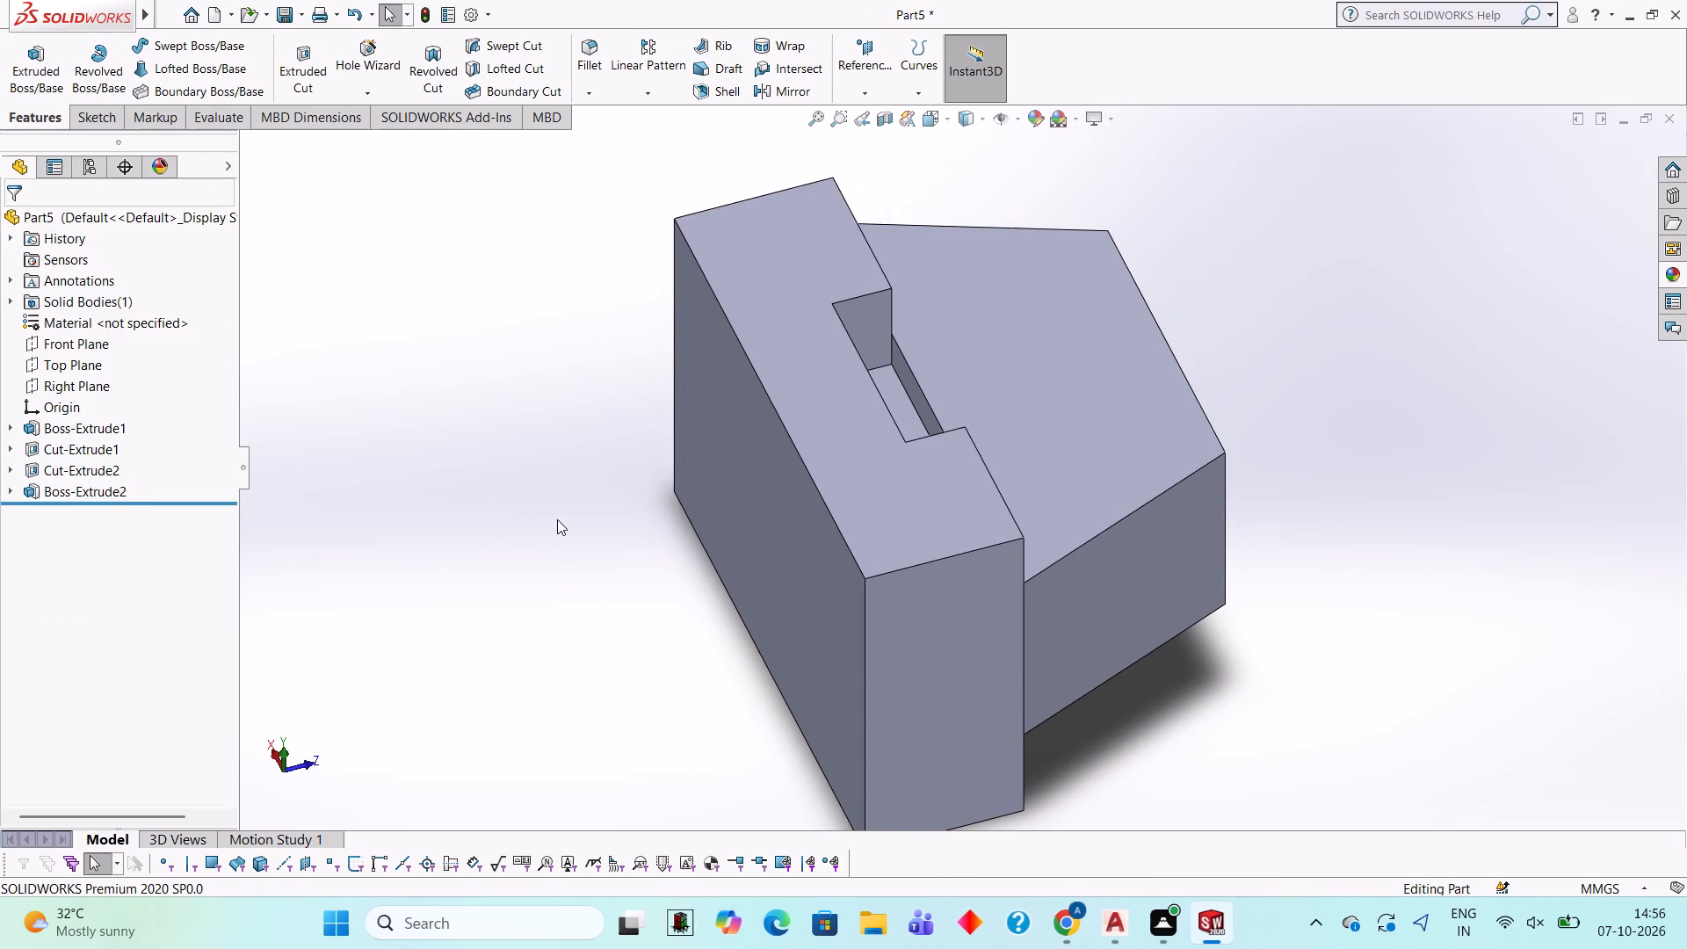
{"action": "middle_click_drag", "start_coordinate": [1087, 421], "coordinate": [883, 387]}
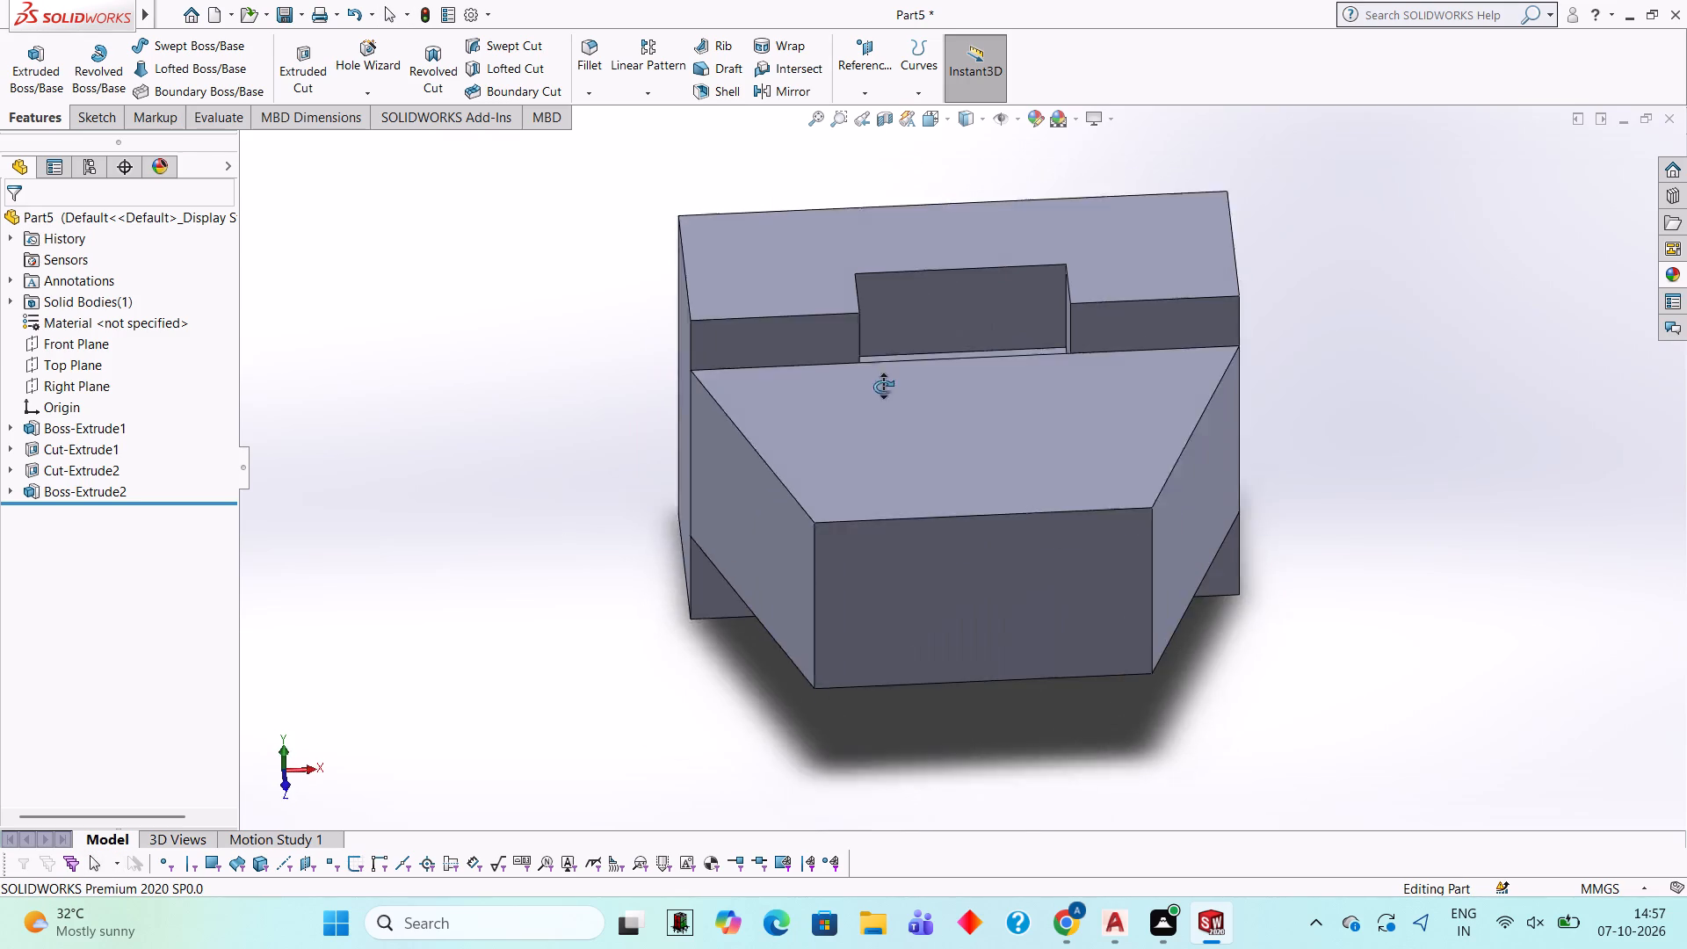
{"action": "middle_click_drag", "start_coordinate": [883, 387], "coordinate": [887, 364]}
{"action": "middle_click_drag", "start_coordinate": [1022, 500], "coordinate": [977, 248]}
{"action": "left_click", "coordinate": [984, 492]}
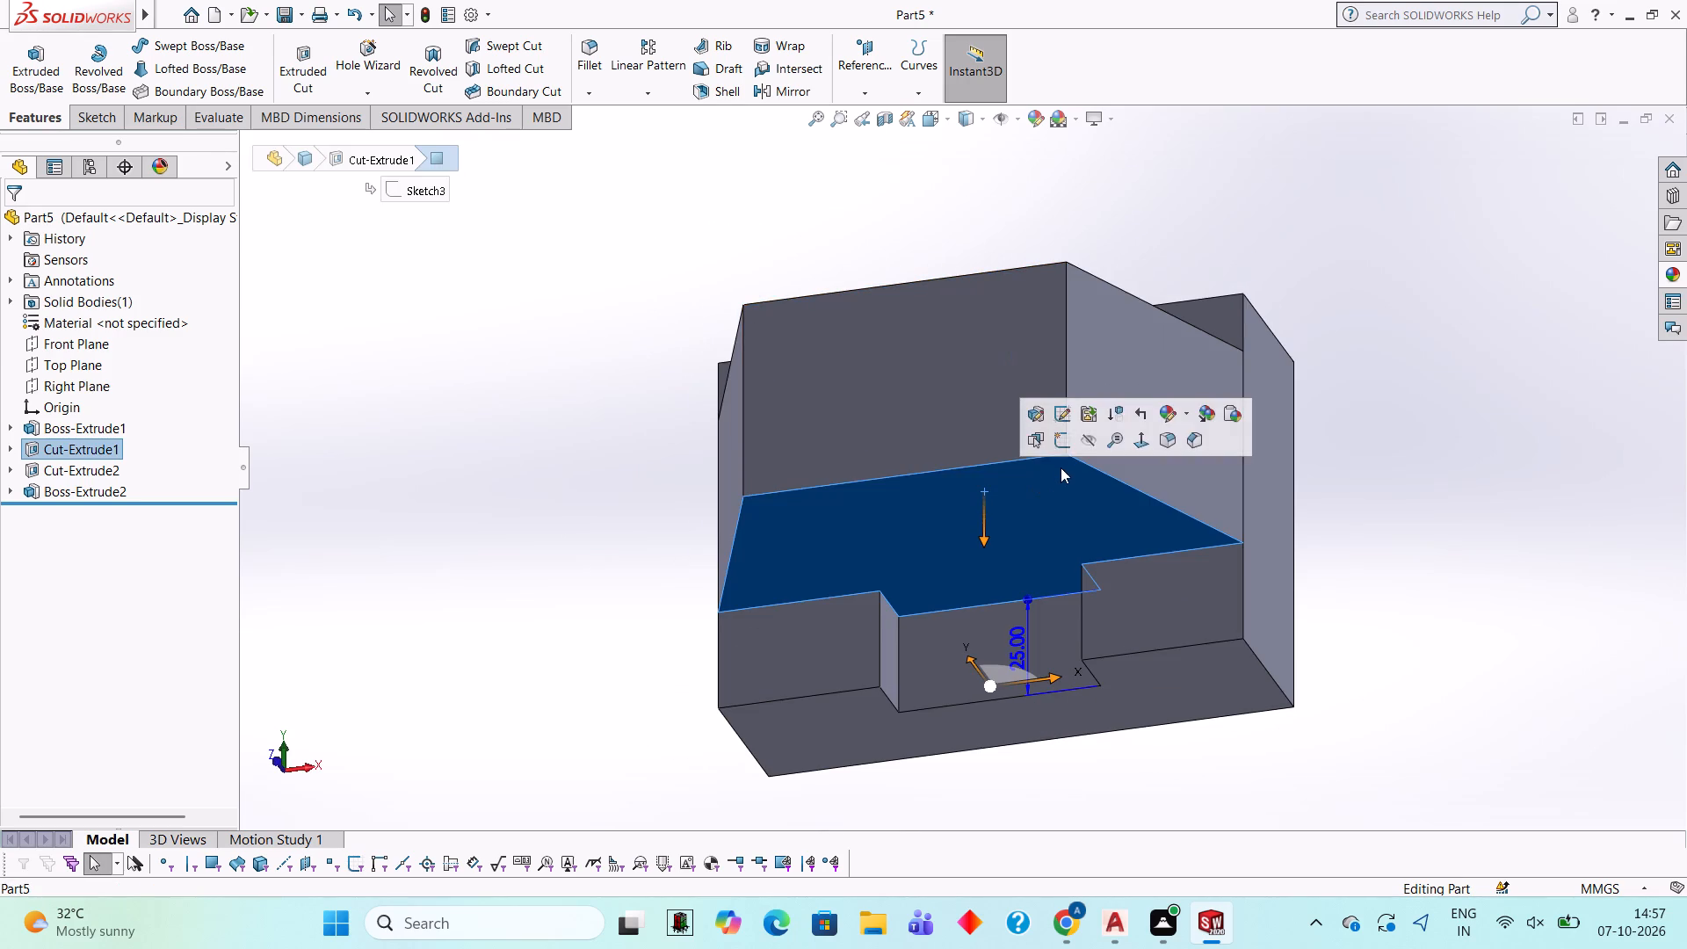
{"action": "left_click", "coordinate": [1062, 447]}
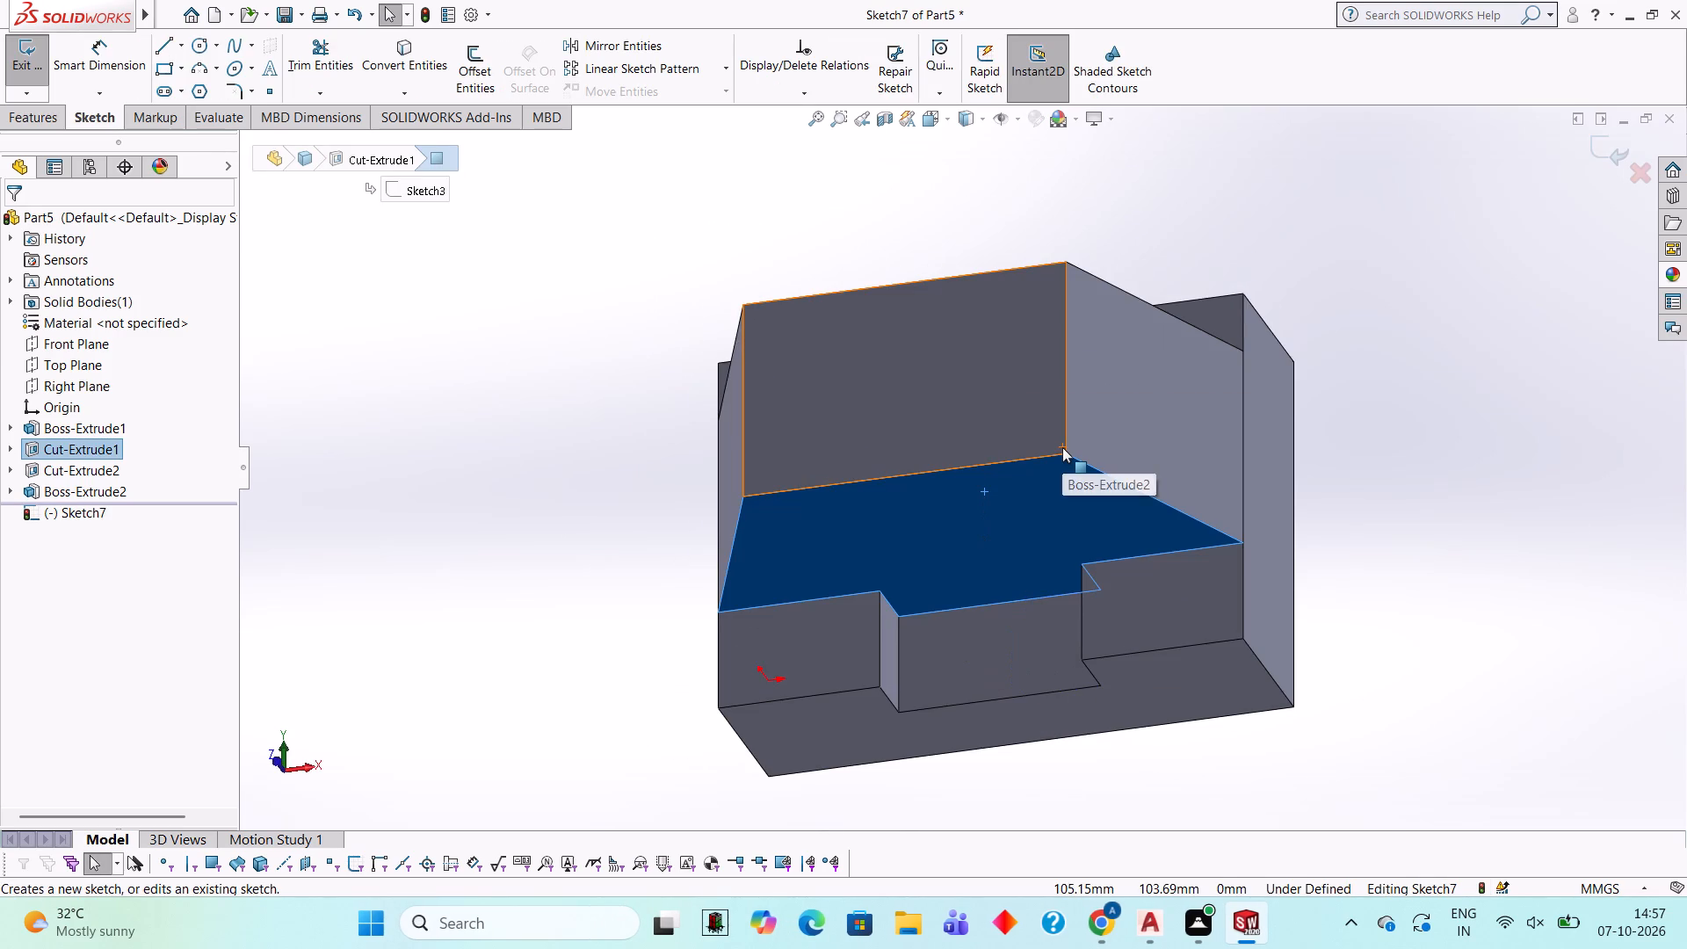
{"action": "key", "text": "ctrl+8"}
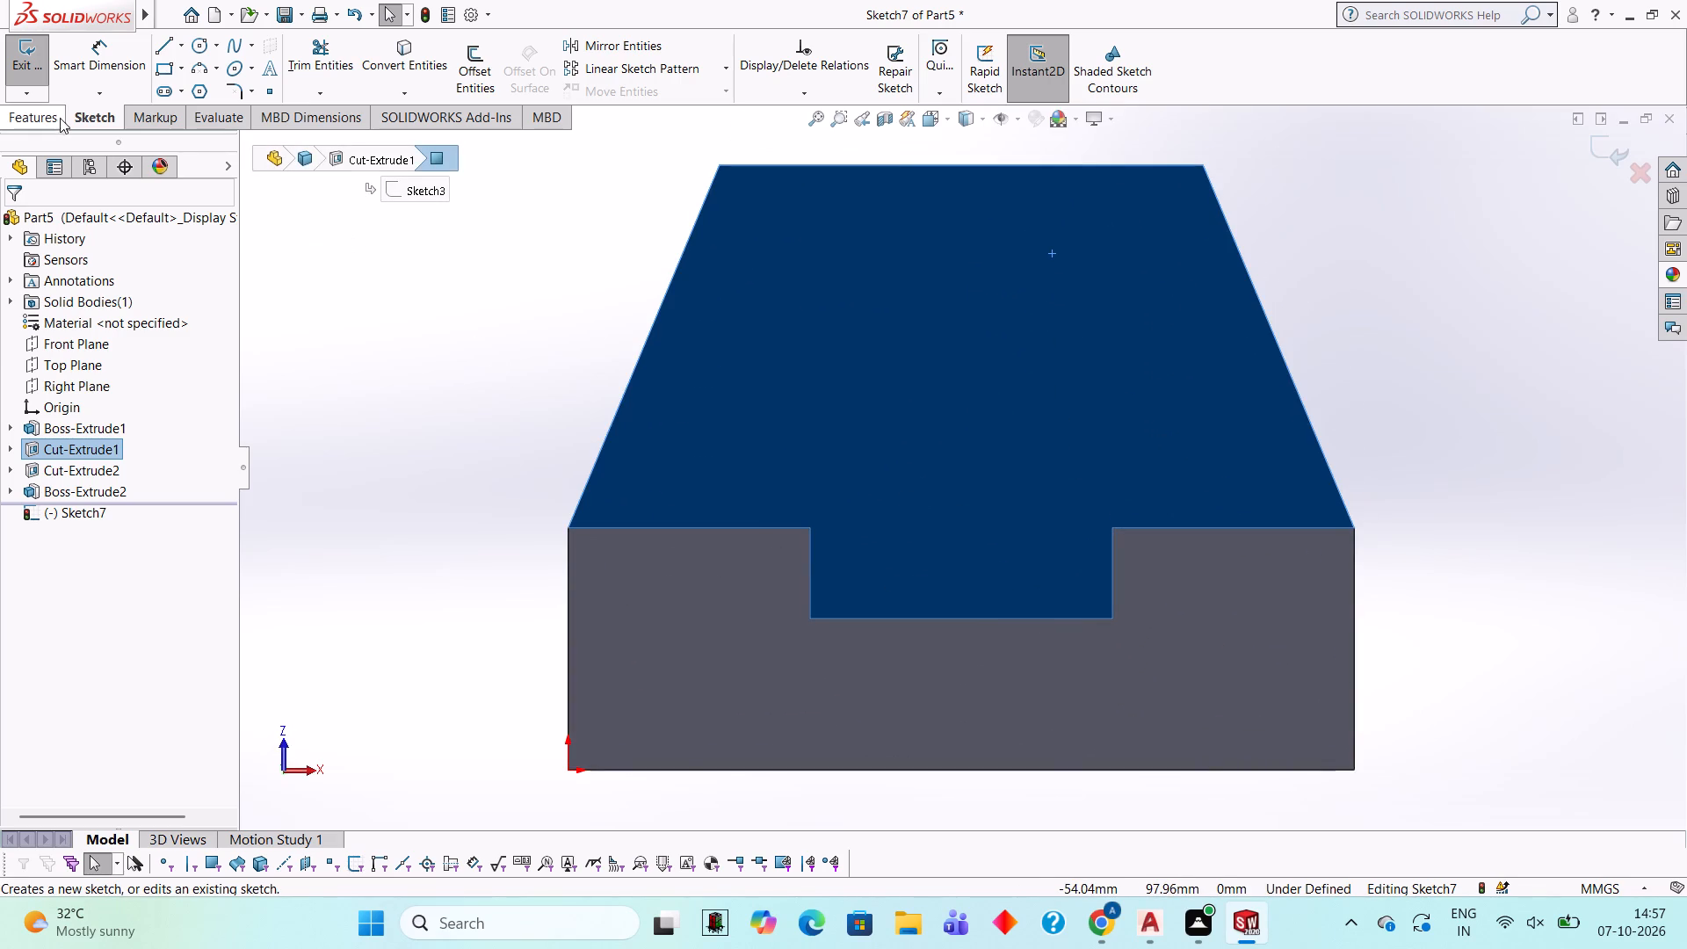
{"action": "left_click", "coordinate": [158, 47]}
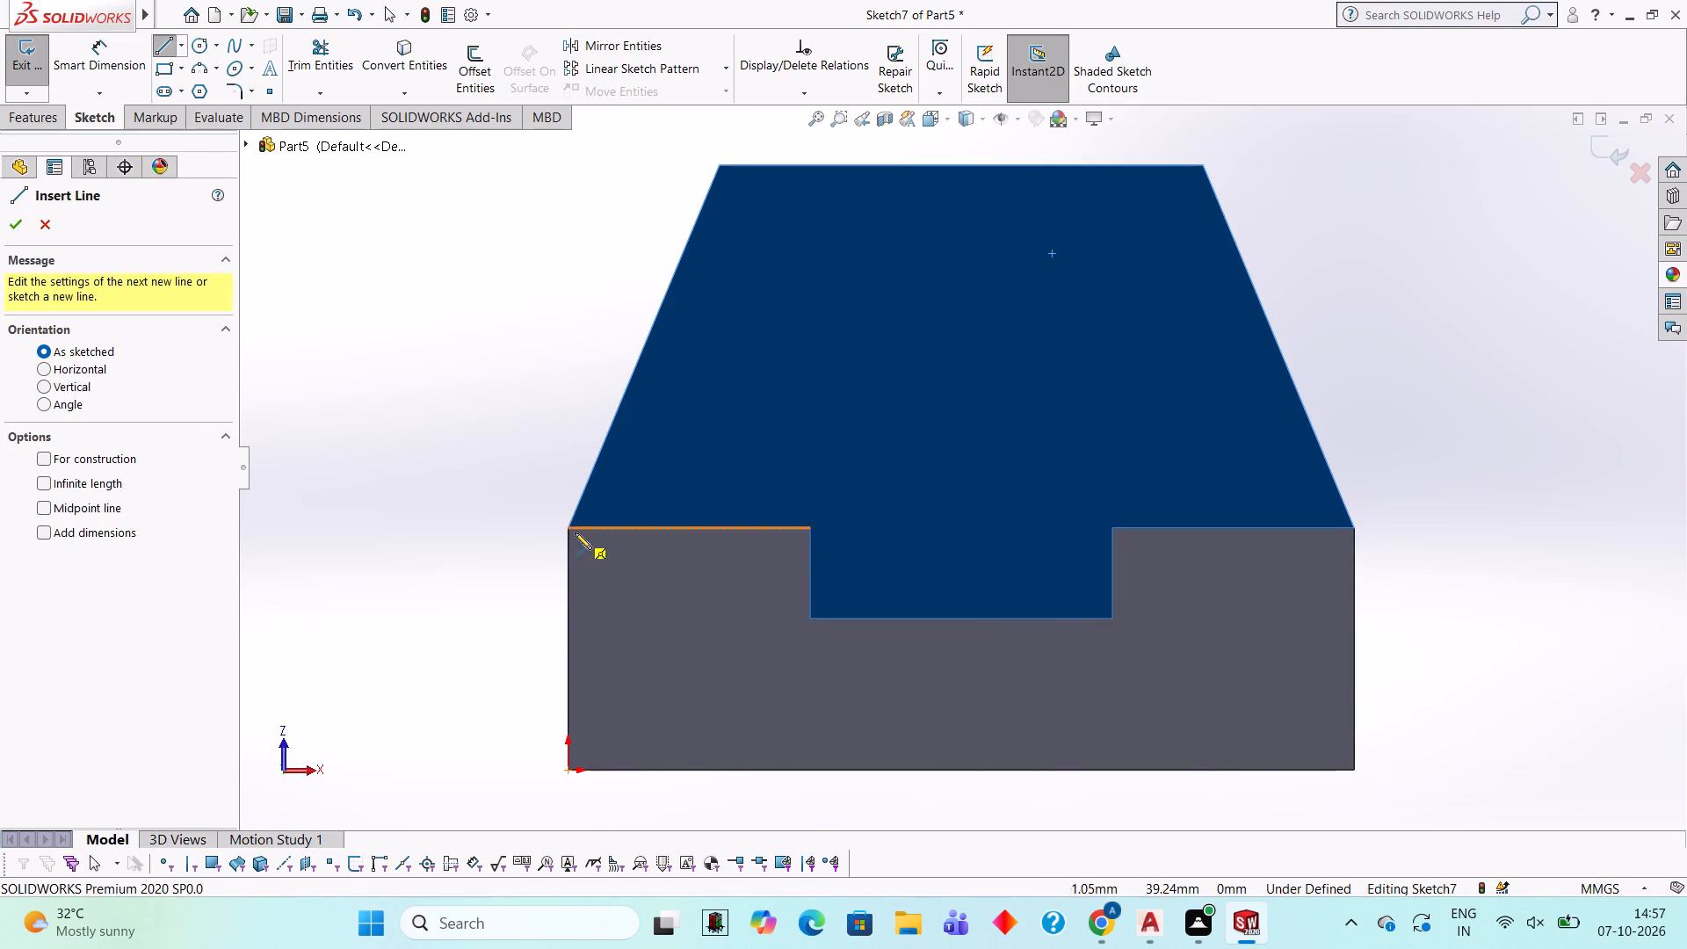
{"action": "left_click", "coordinate": [569, 527]}
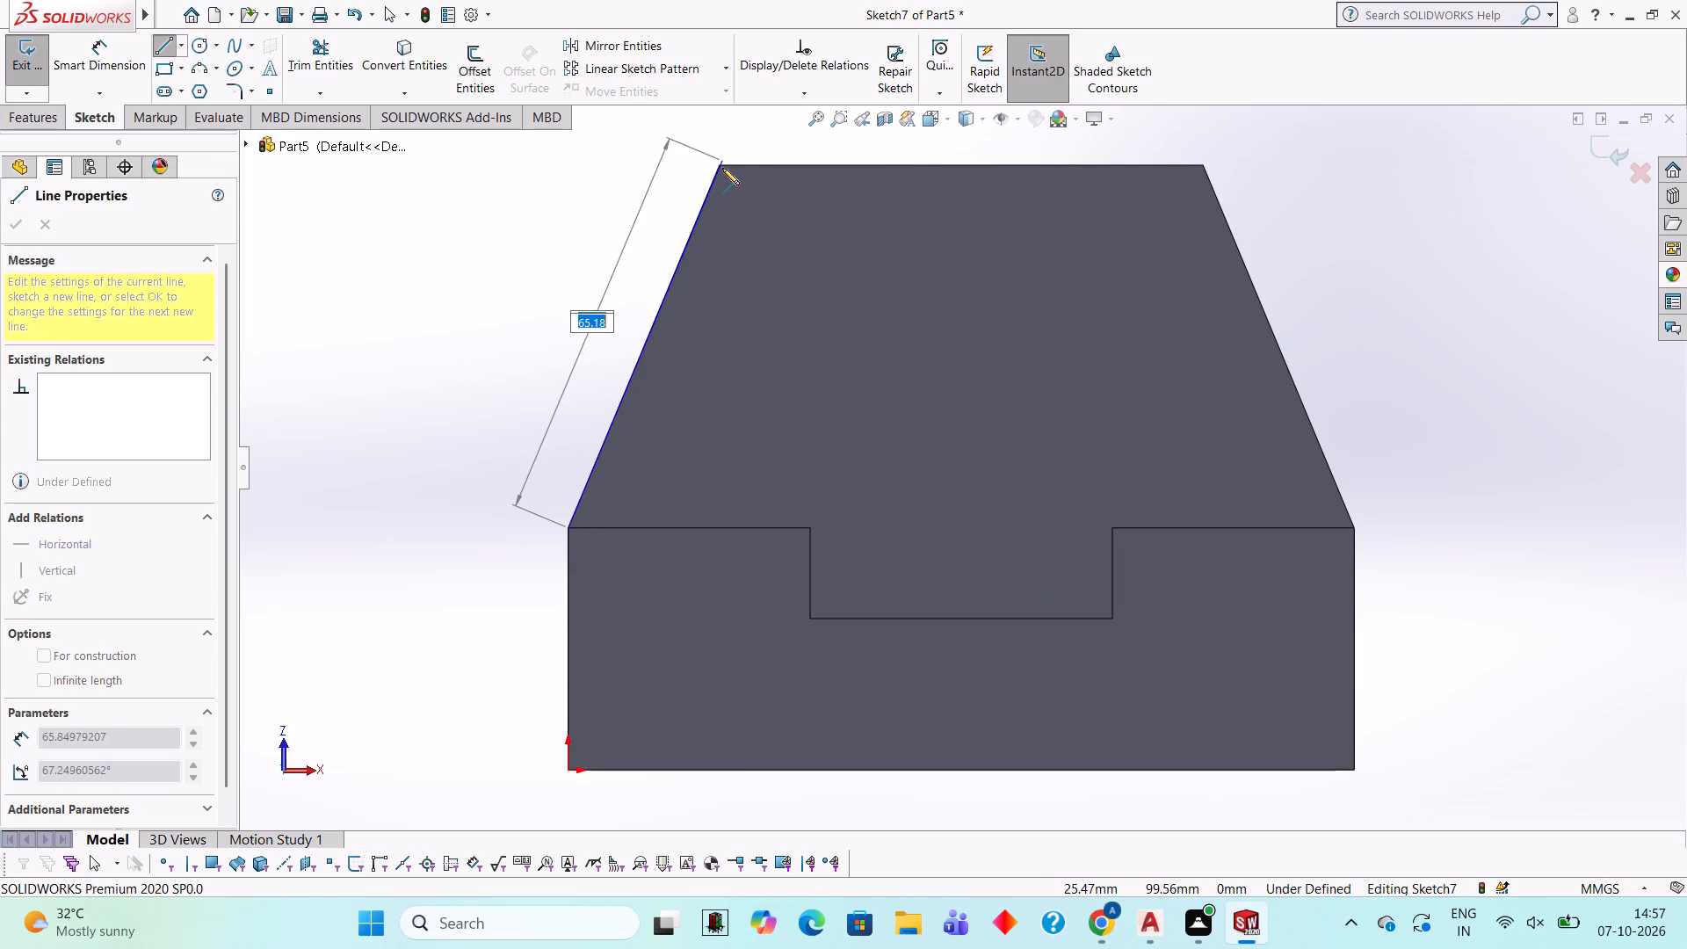
{"action": "left_click", "coordinate": [718, 166]}
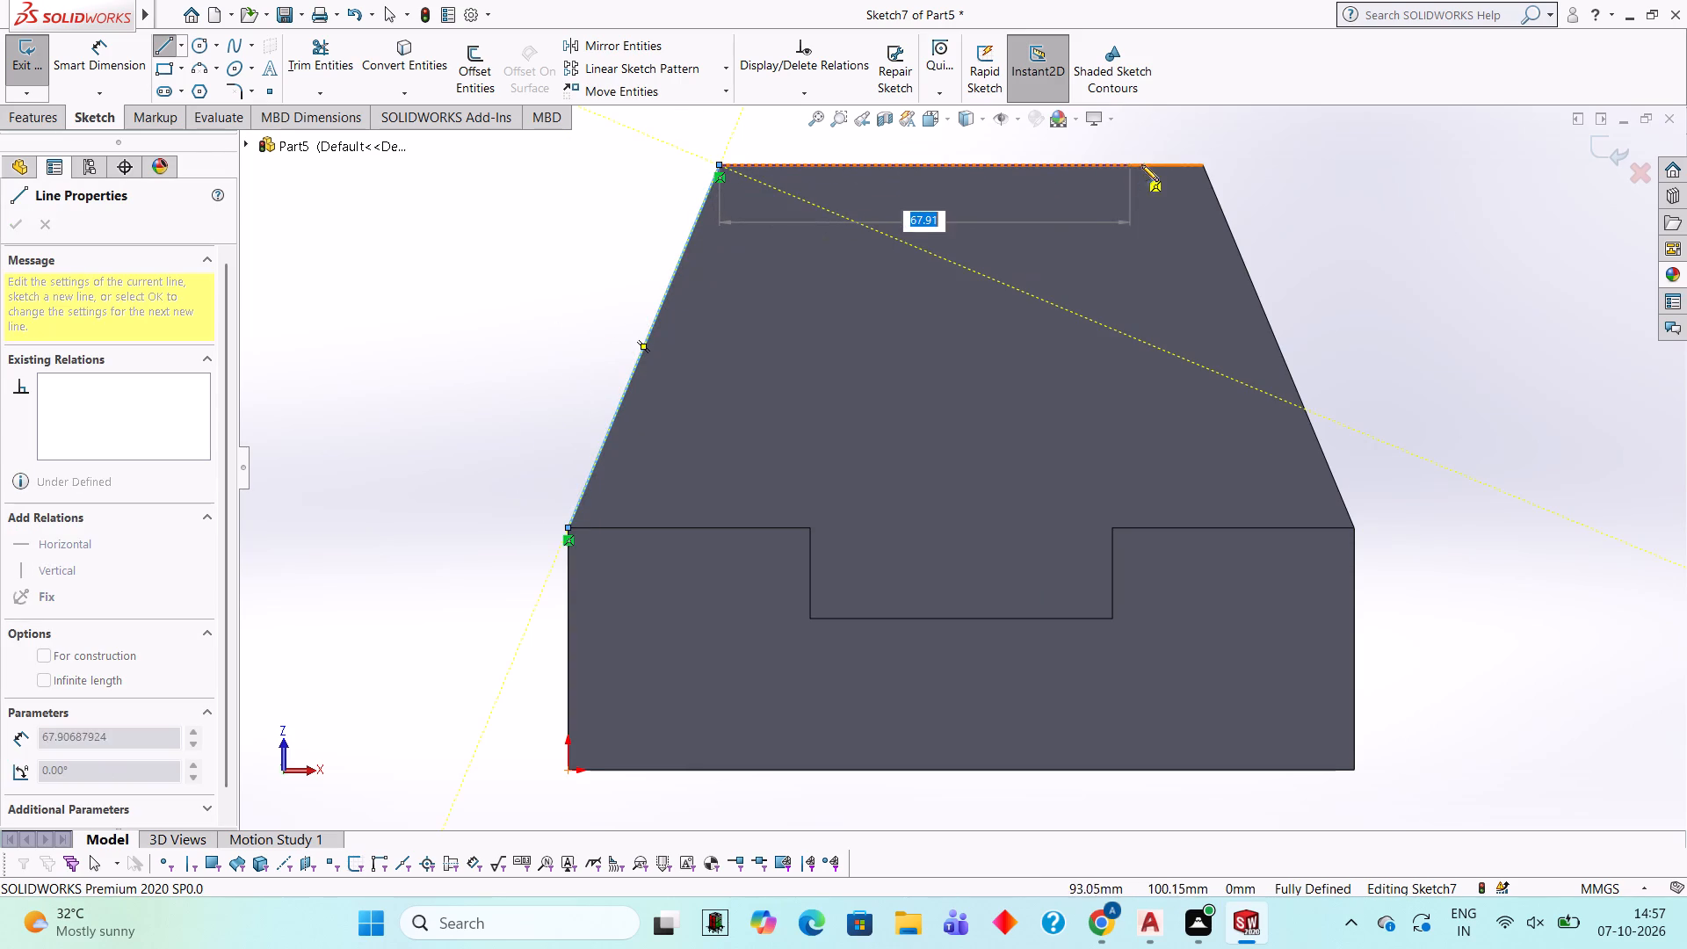
{"action": "left_click", "coordinate": [1202, 166]}
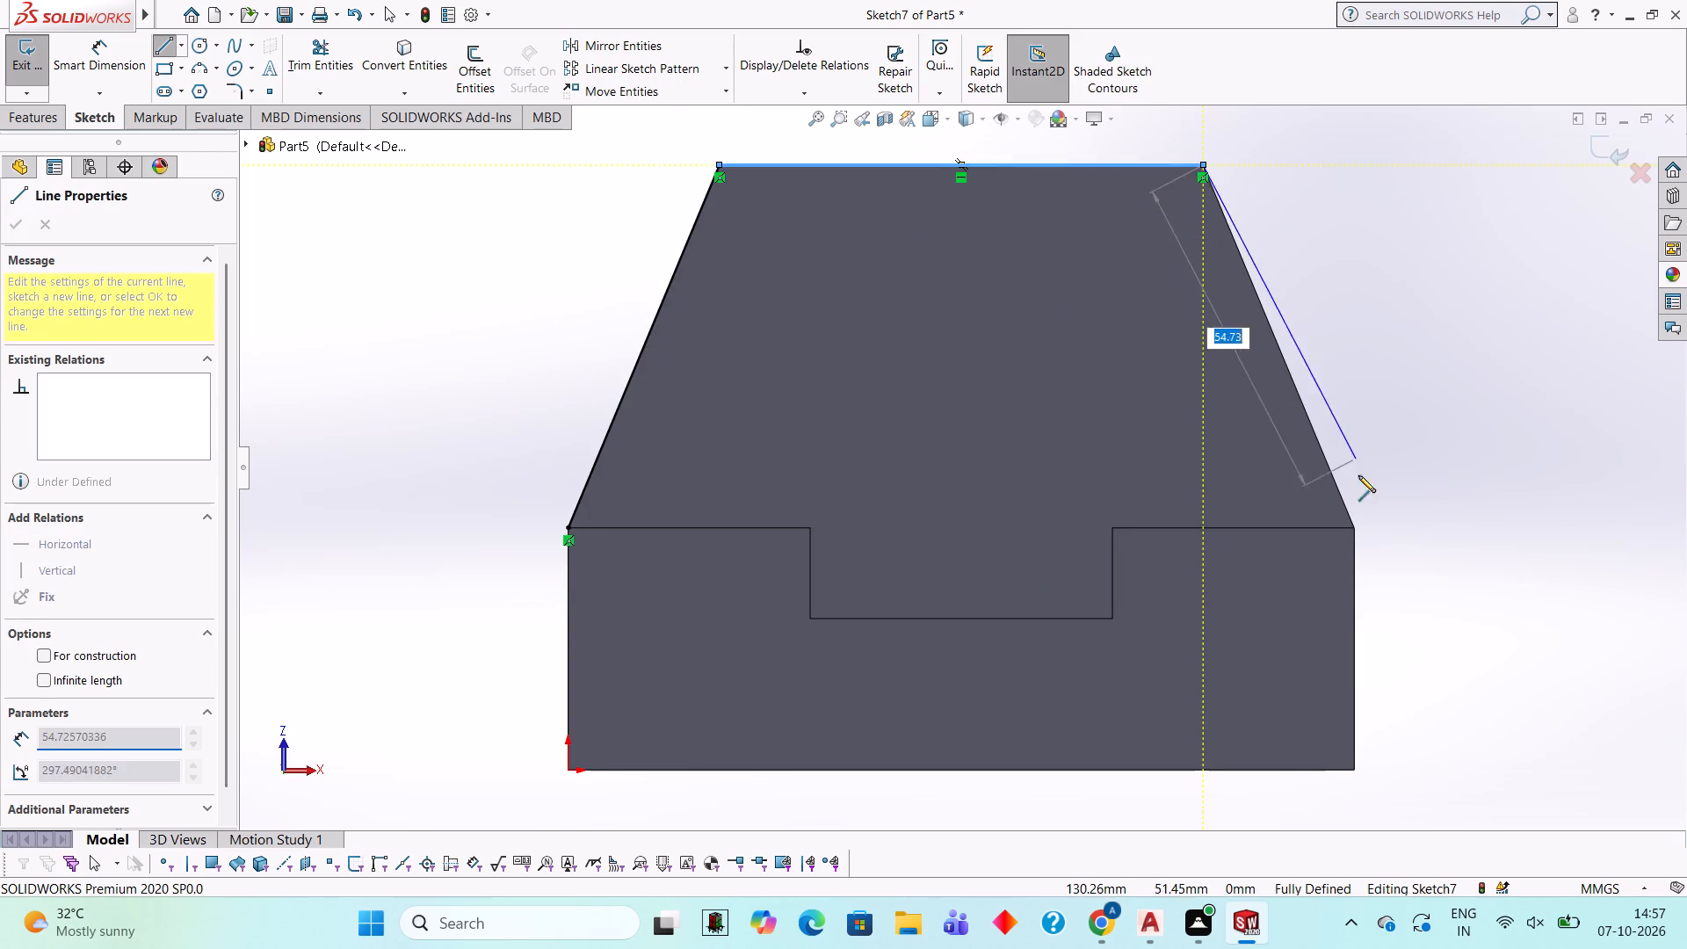
{"action": "left_click", "coordinate": [1353, 529]}
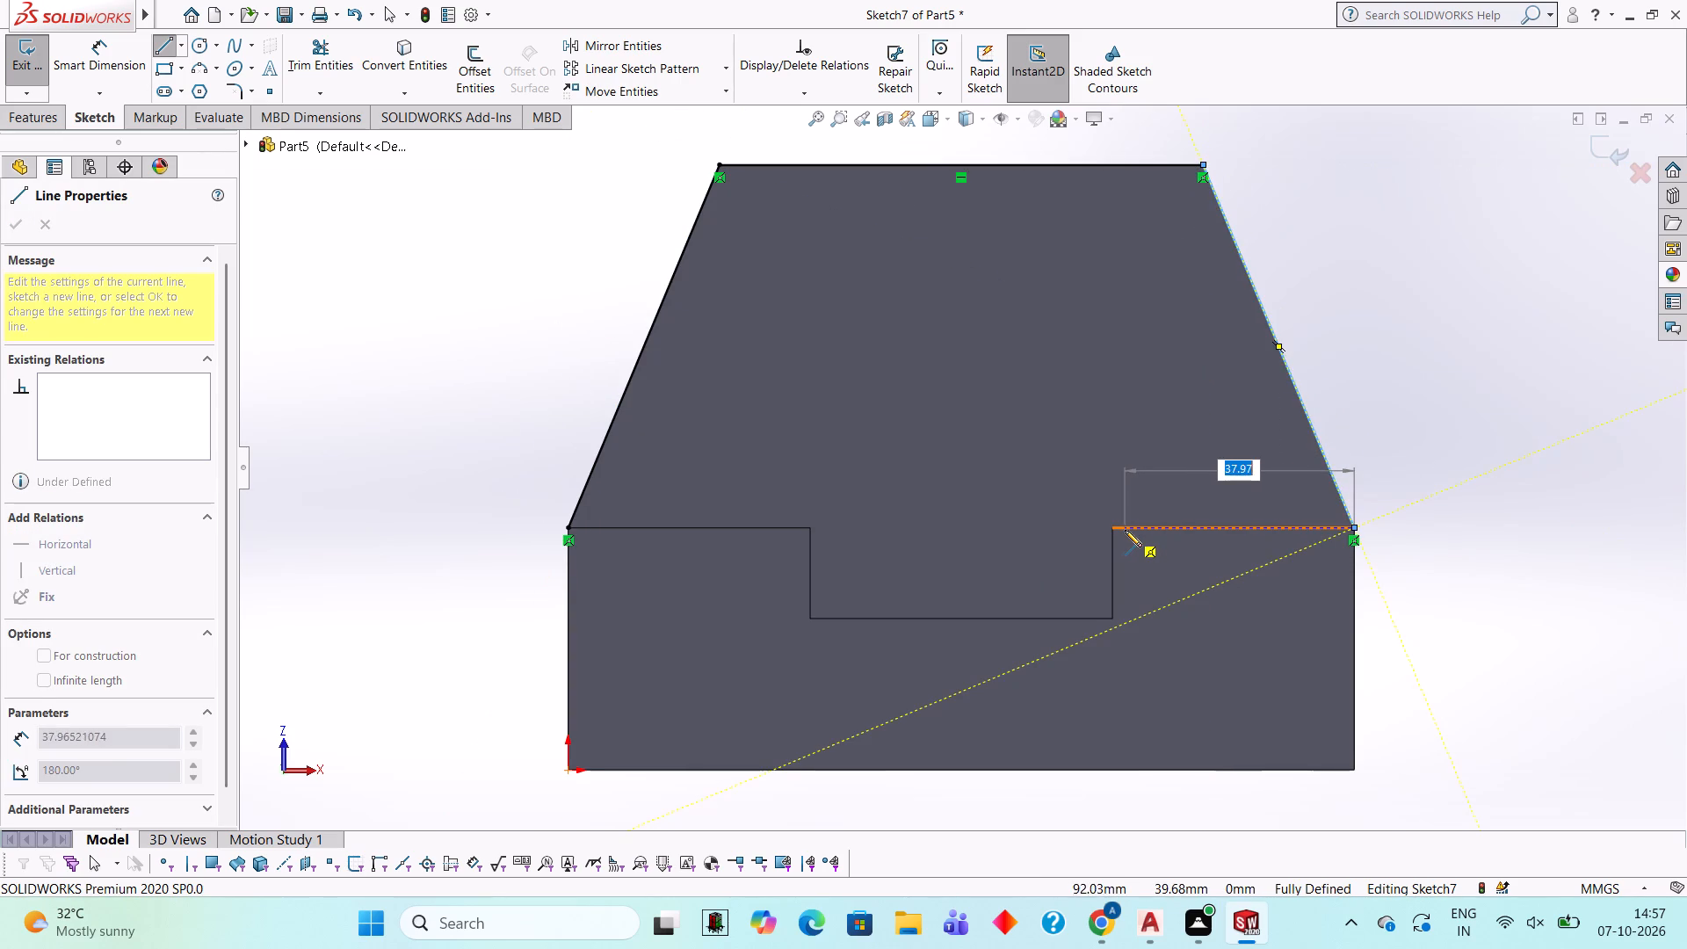
{"action": "left_click", "coordinate": [1114, 530]}
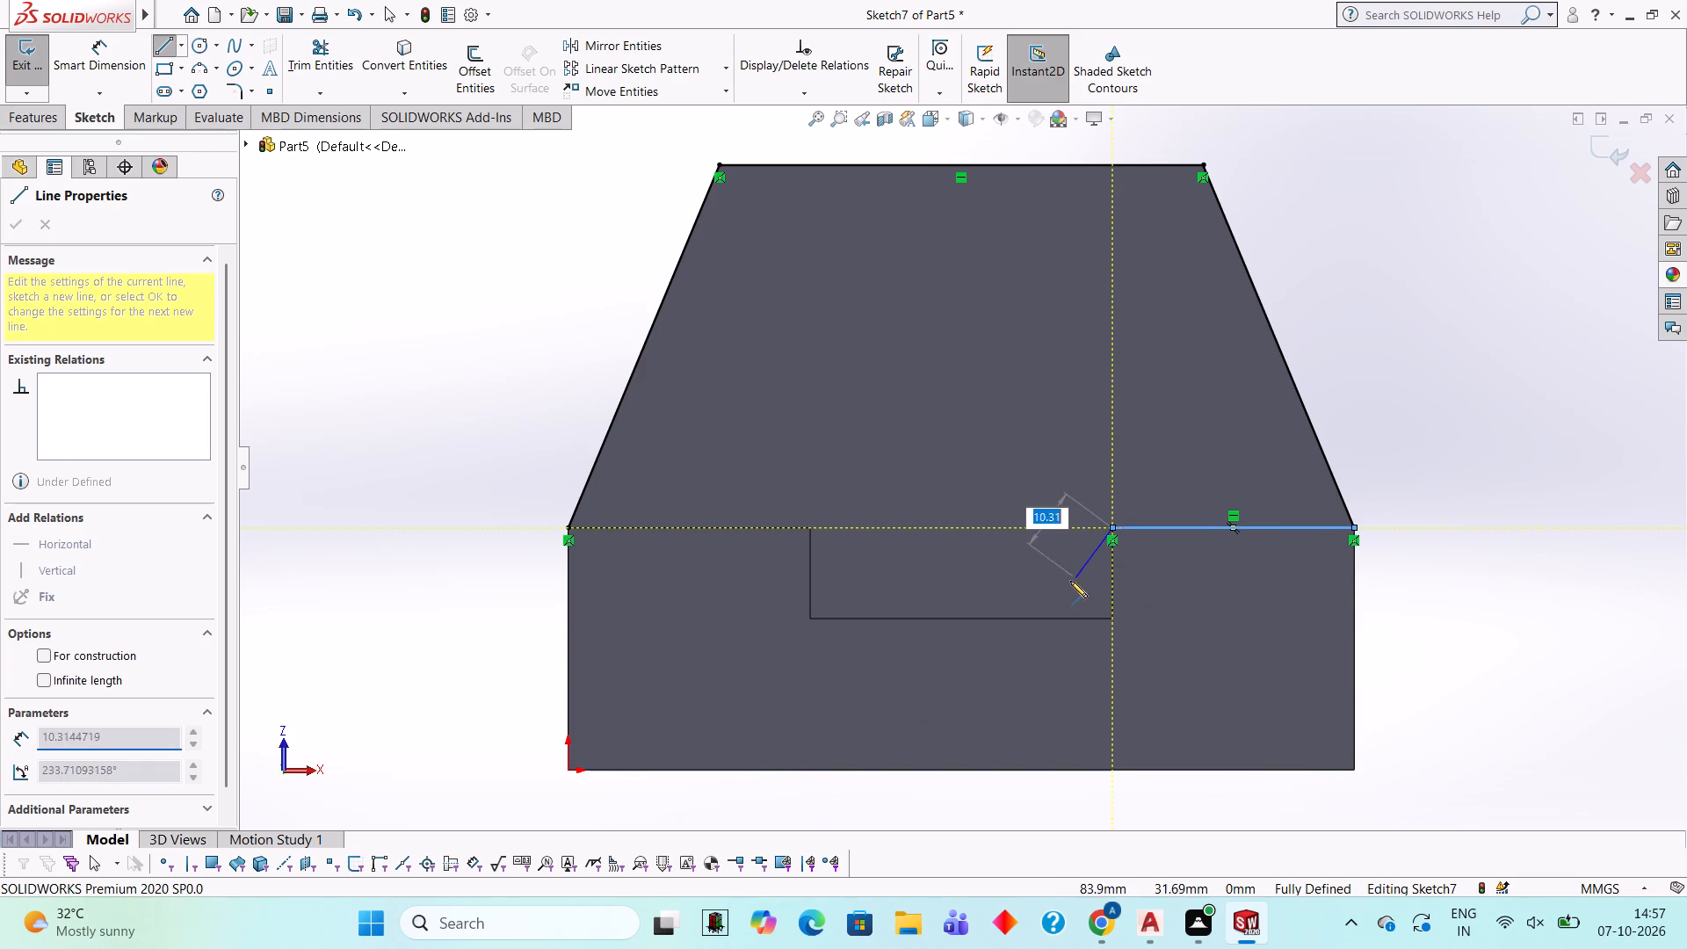
{"action": "left_click", "coordinate": [812, 526]}
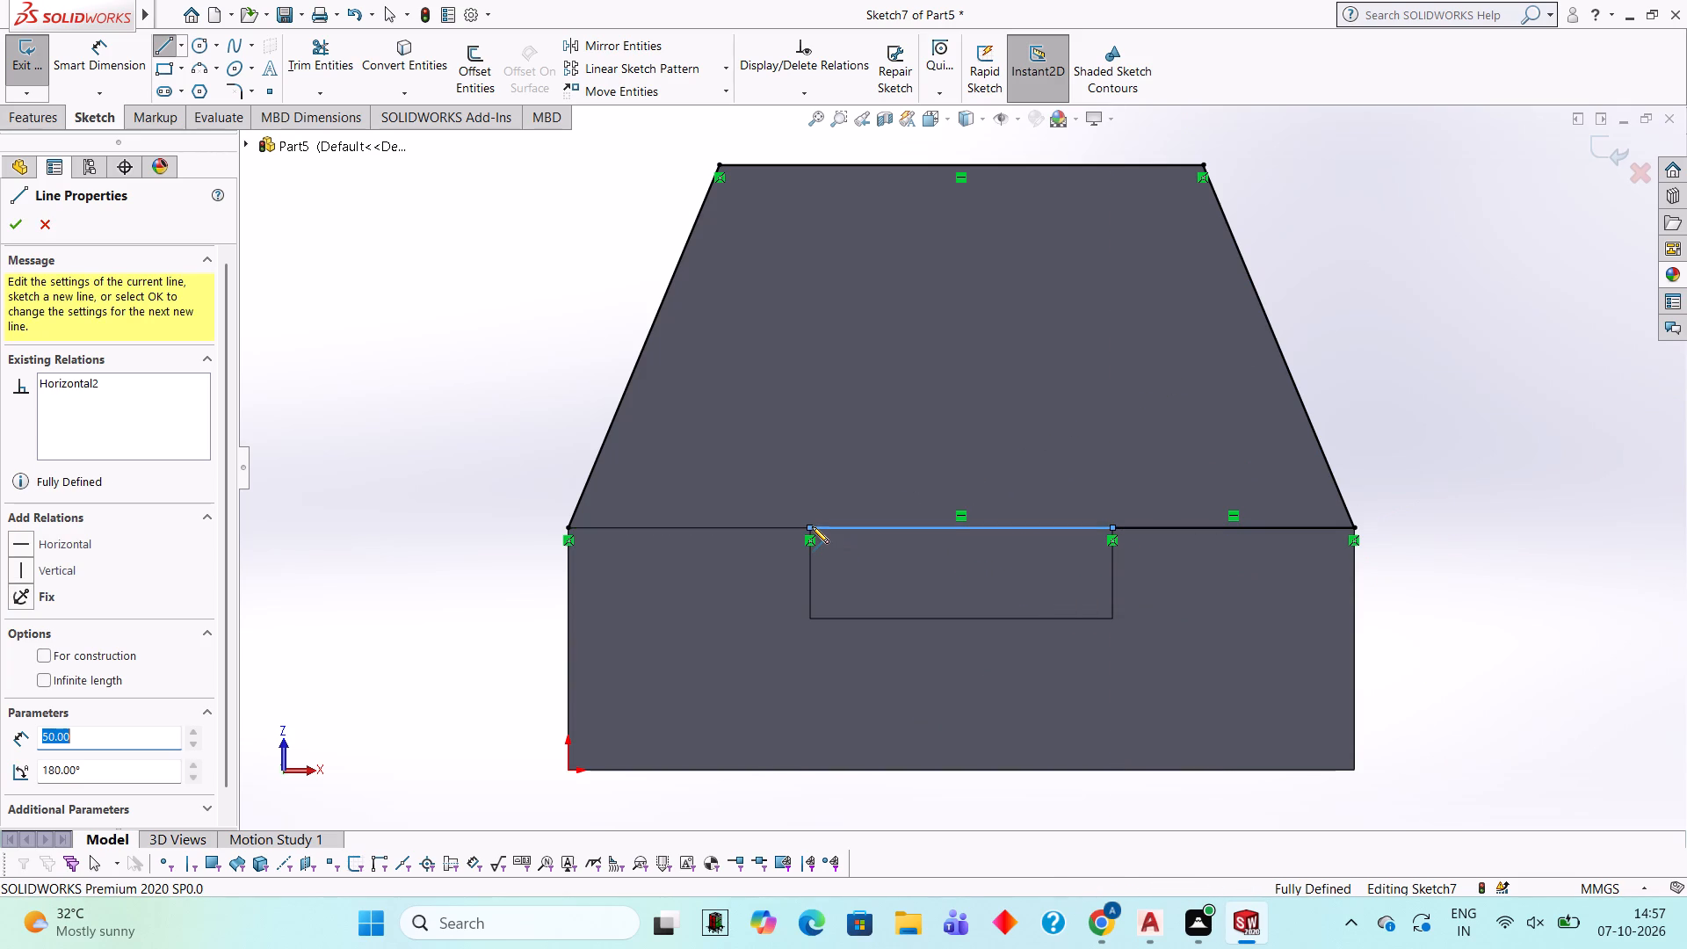
{"action": "left_click", "coordinate": [568, 530]}
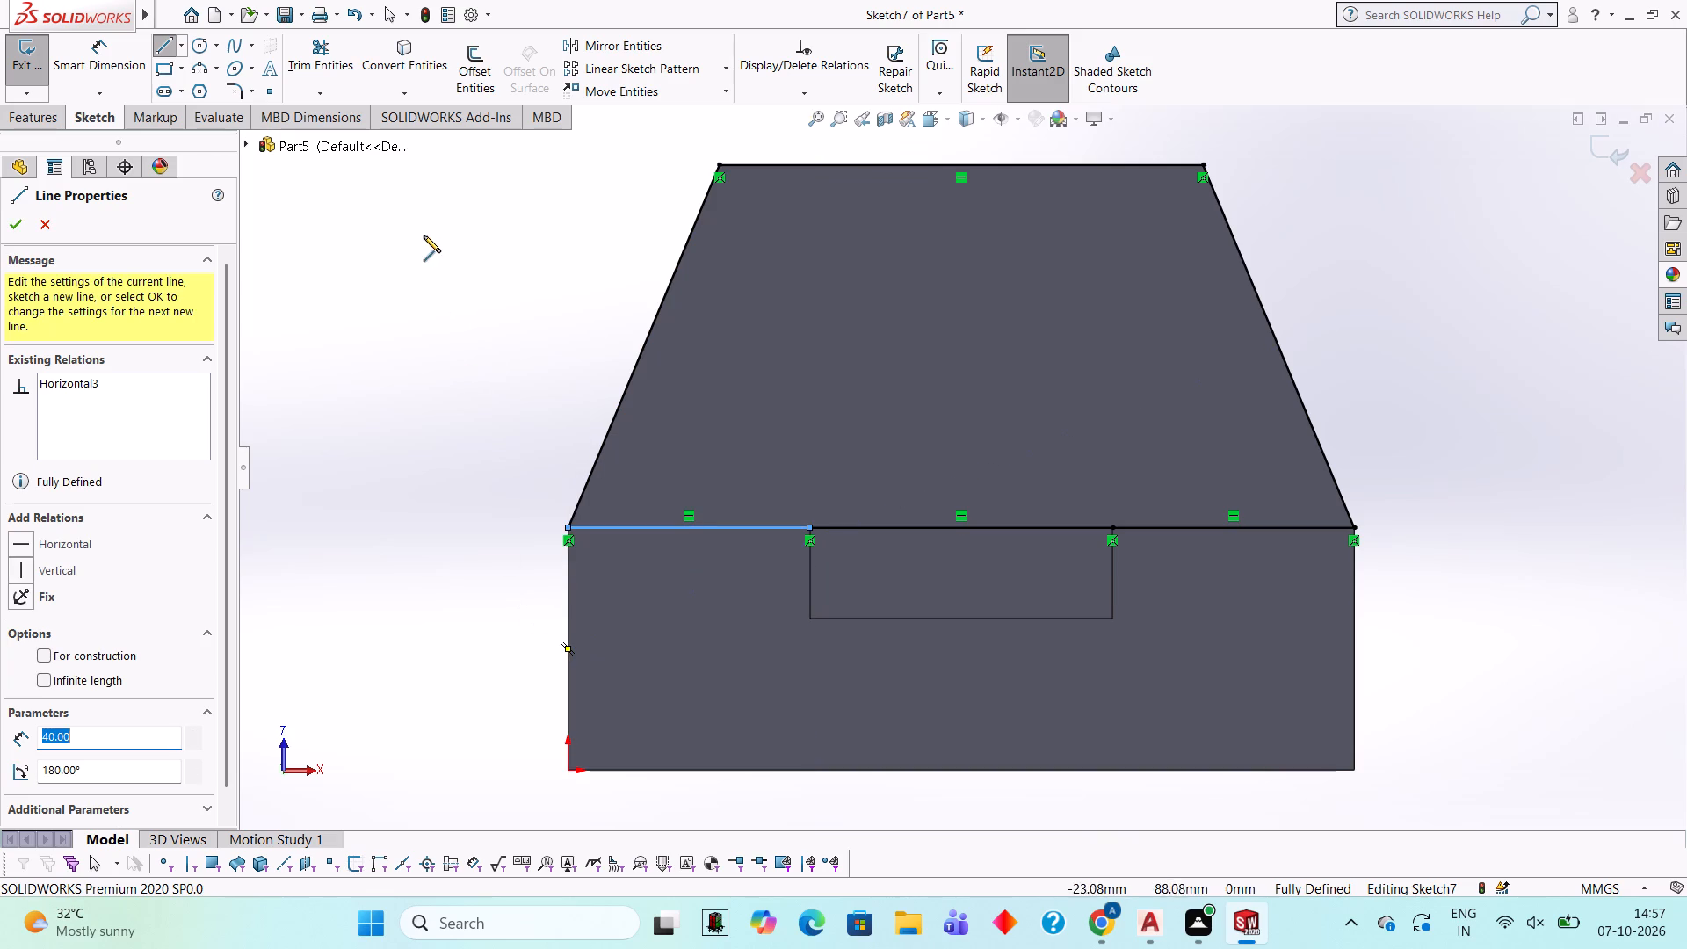
{"action": "left_click", "coordinate": [342, 62]}
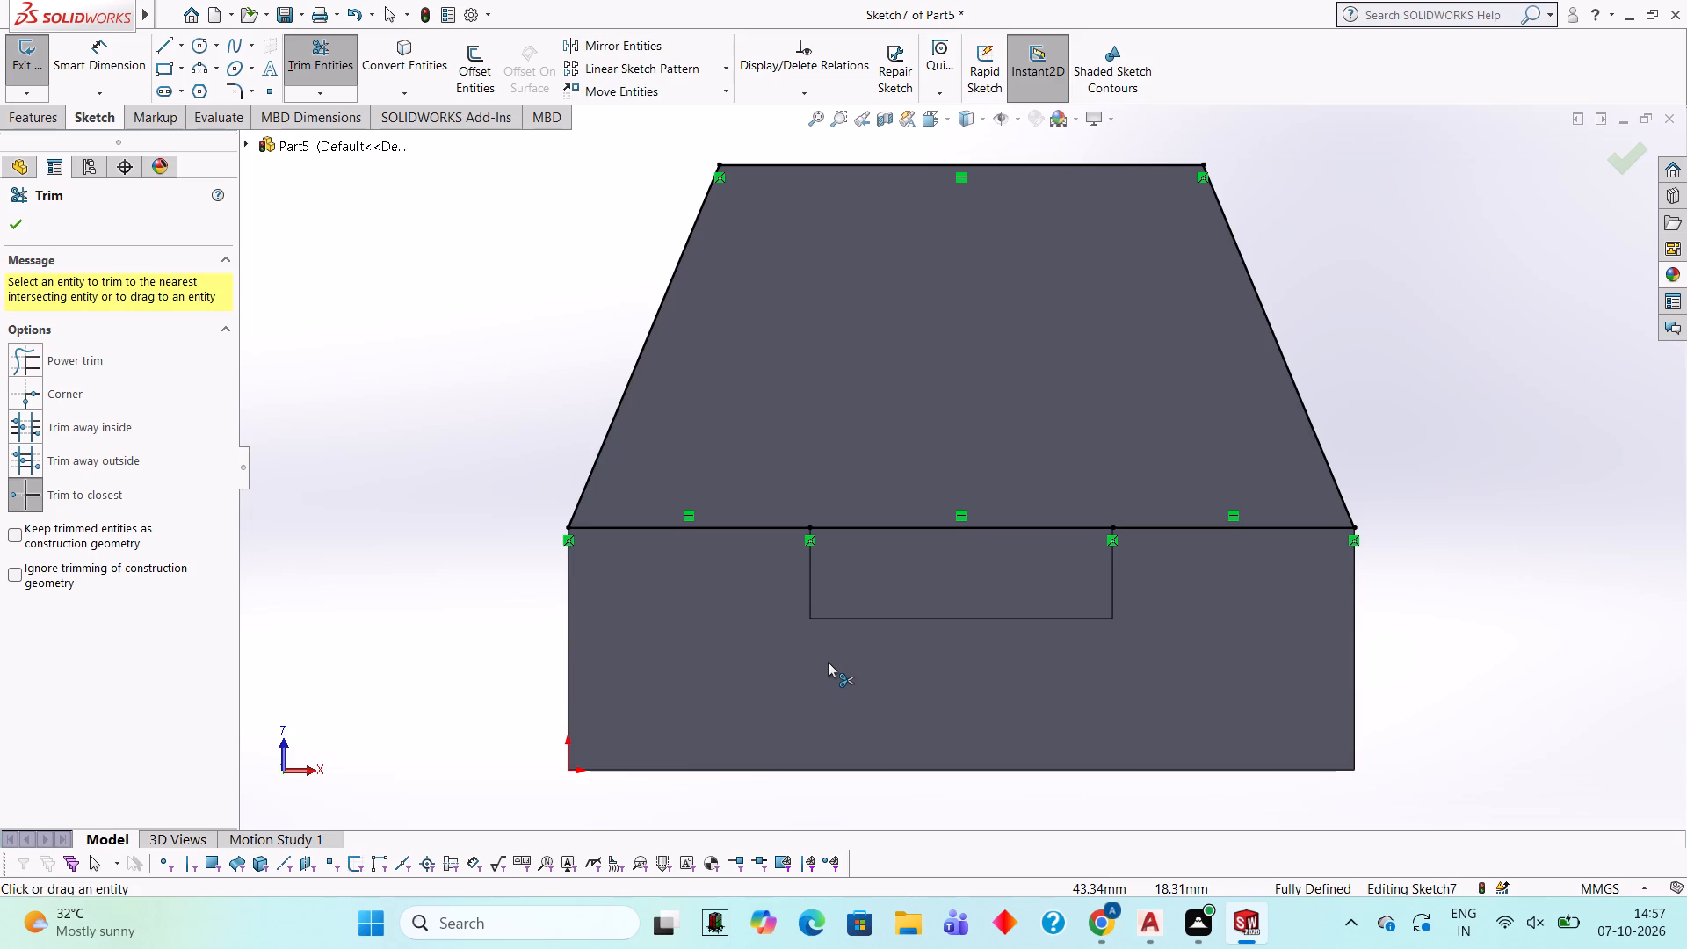
Extrude the underside trapezoid 10 mm downward as a blind boss merged with the part.
{"action": "middle_click_drag", "start_coordinate": [907, 558], "coordinate": [973, 757]}
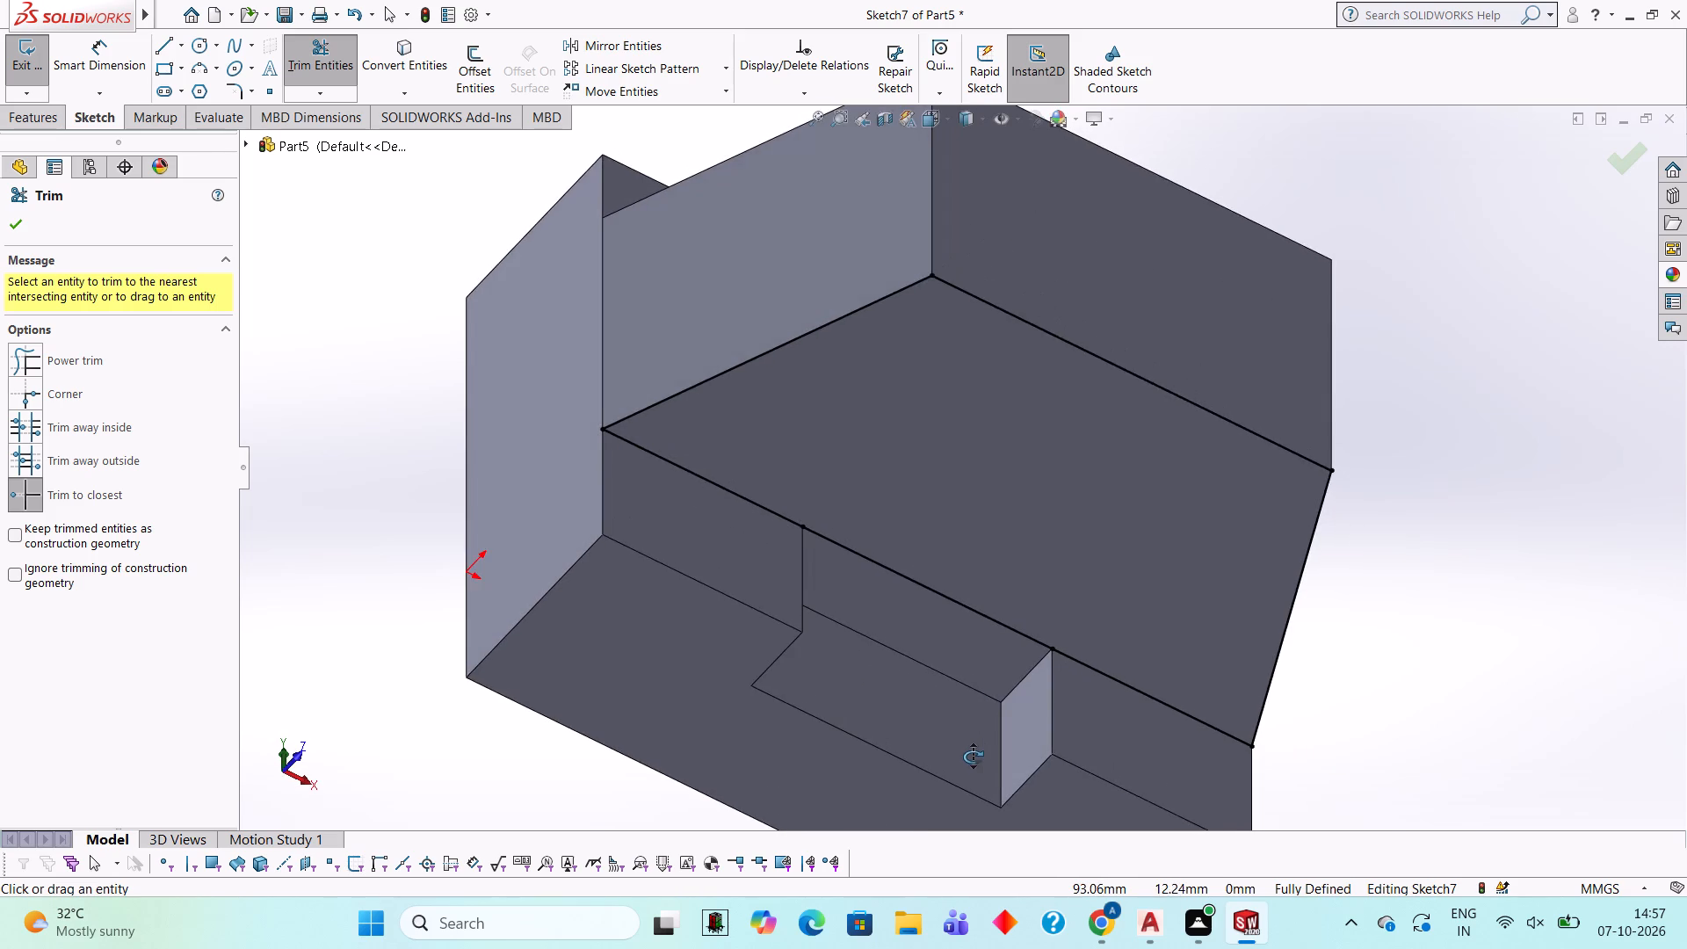
{"action": "middle_click_drag", "start_coordinate": [973, 757], "coordinate": [965, 724]}
{"action": "left_click", "coordinate": [53, 113]}
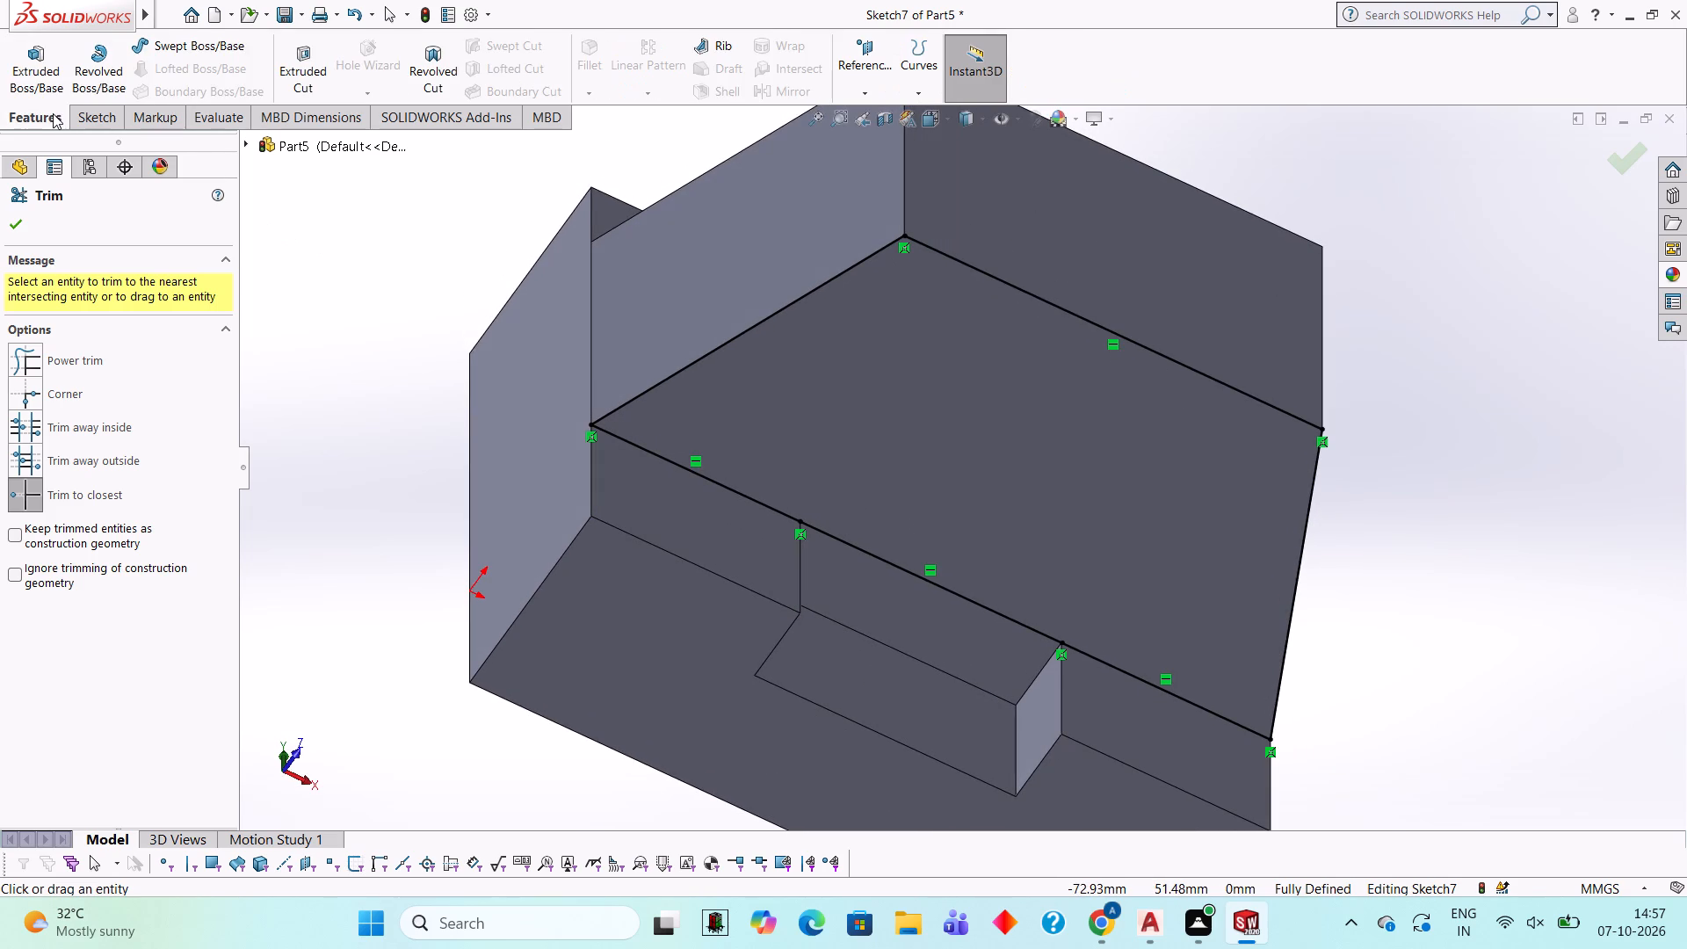
{"action": "left_click", "coordinate": [55, 80]}
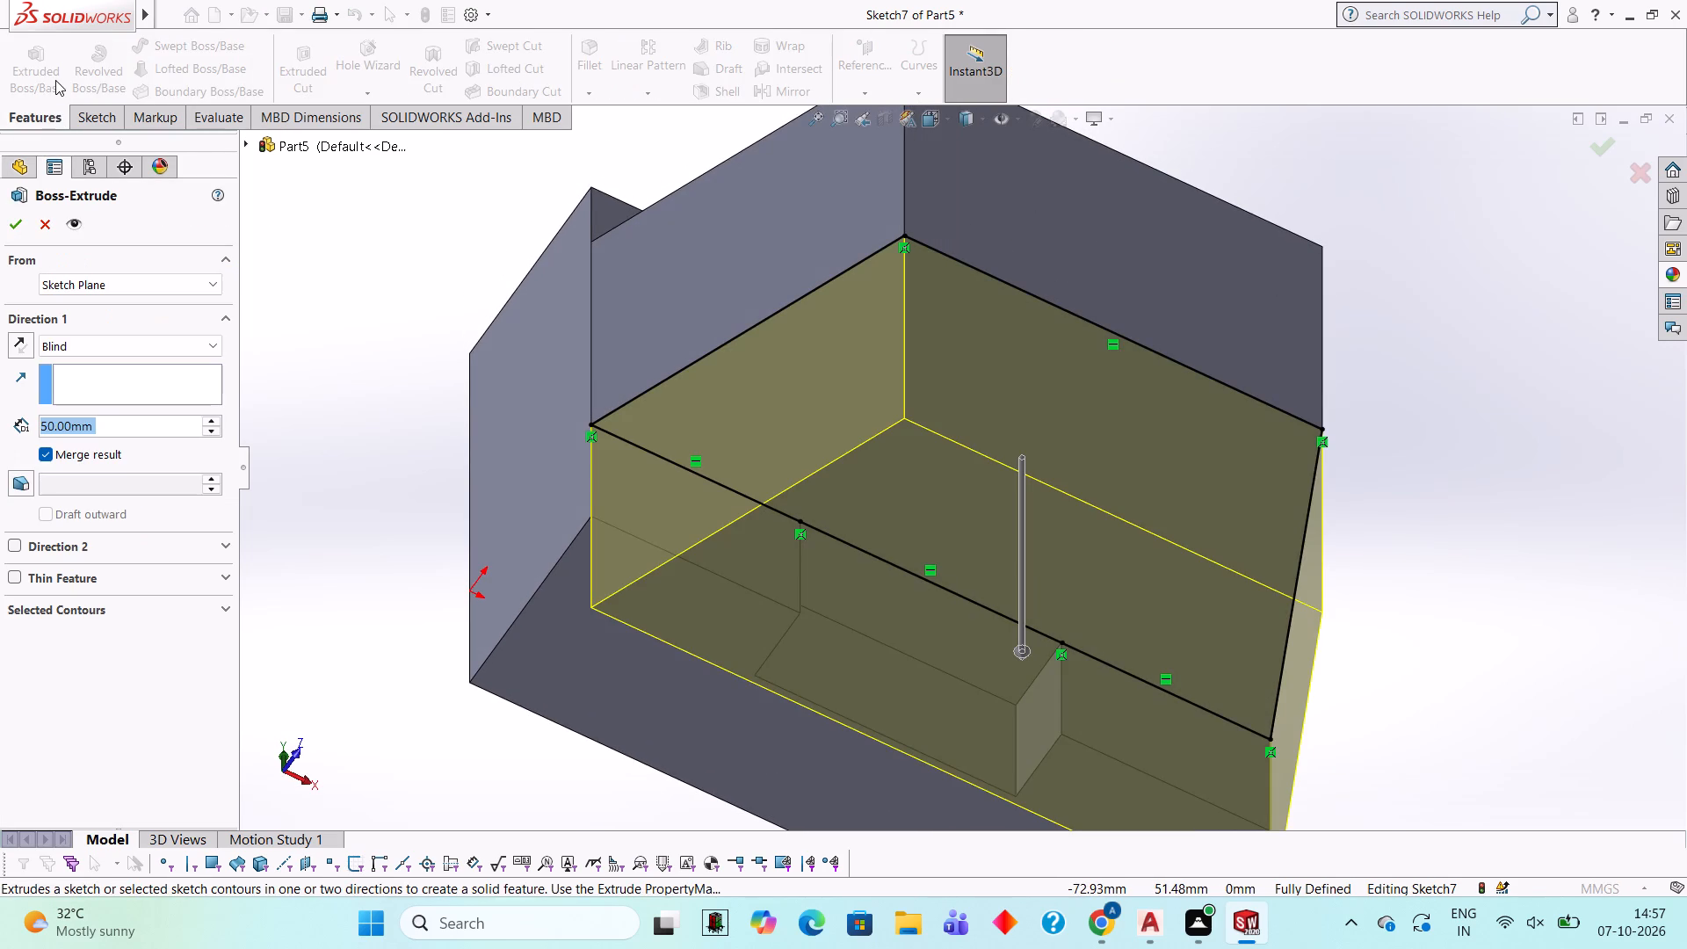
{"action": "type", "text": "10"}
{"action": "key", "text": "Return"}
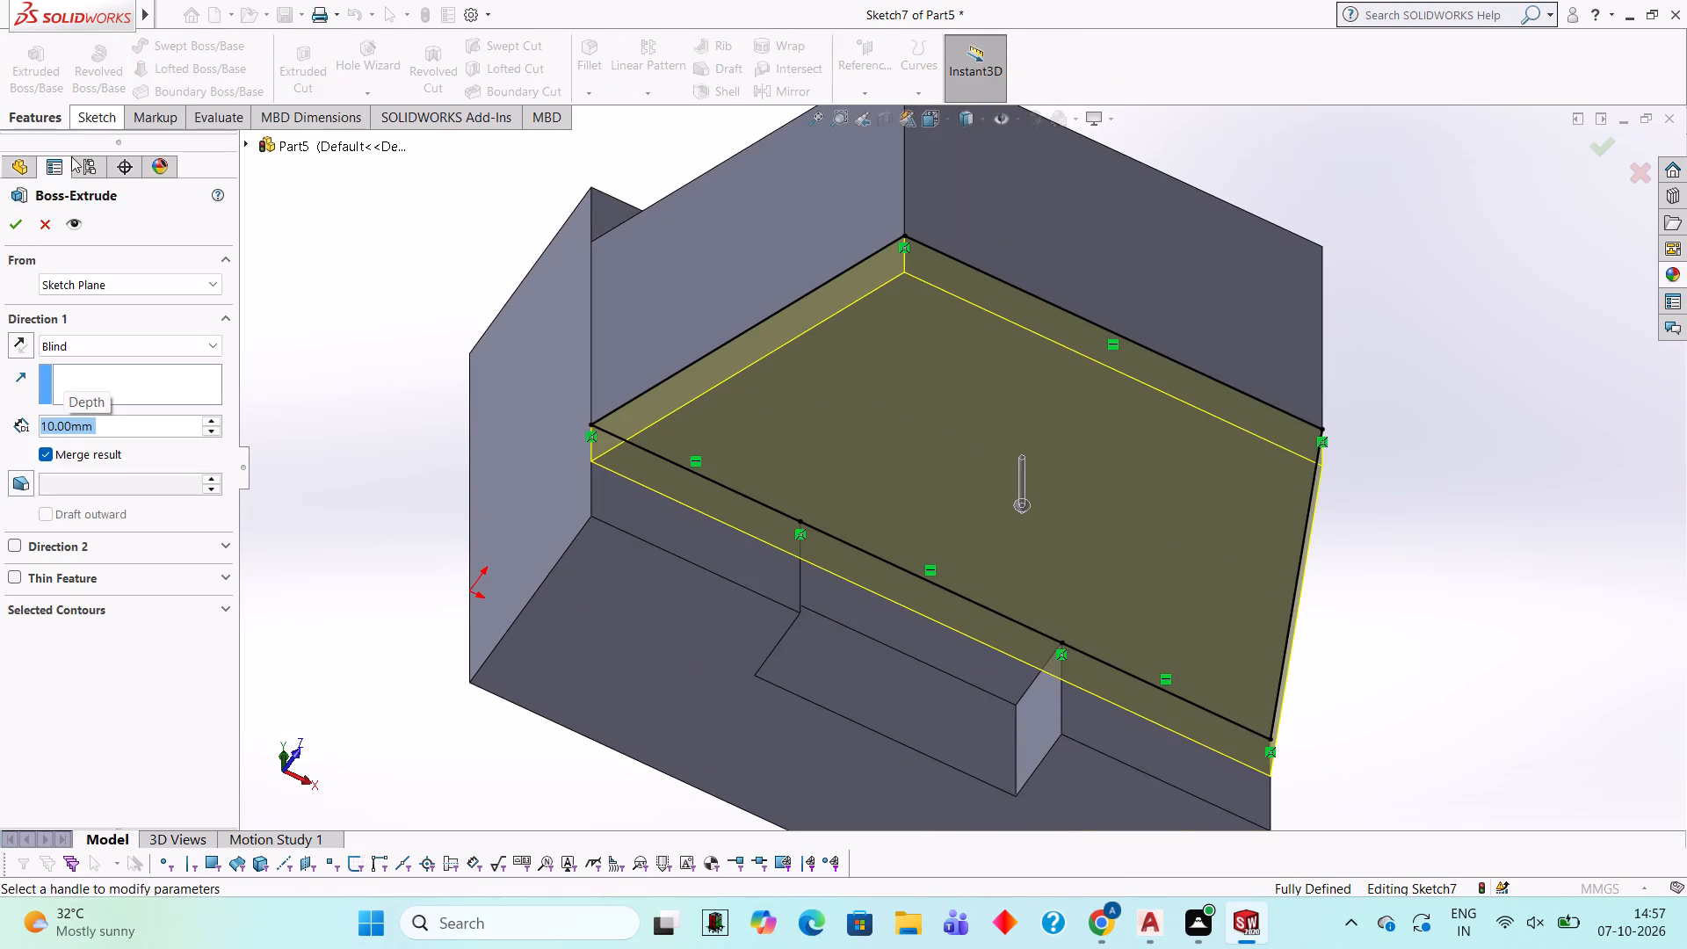
{"action": "left_click", "coordinate": [17, 232]}
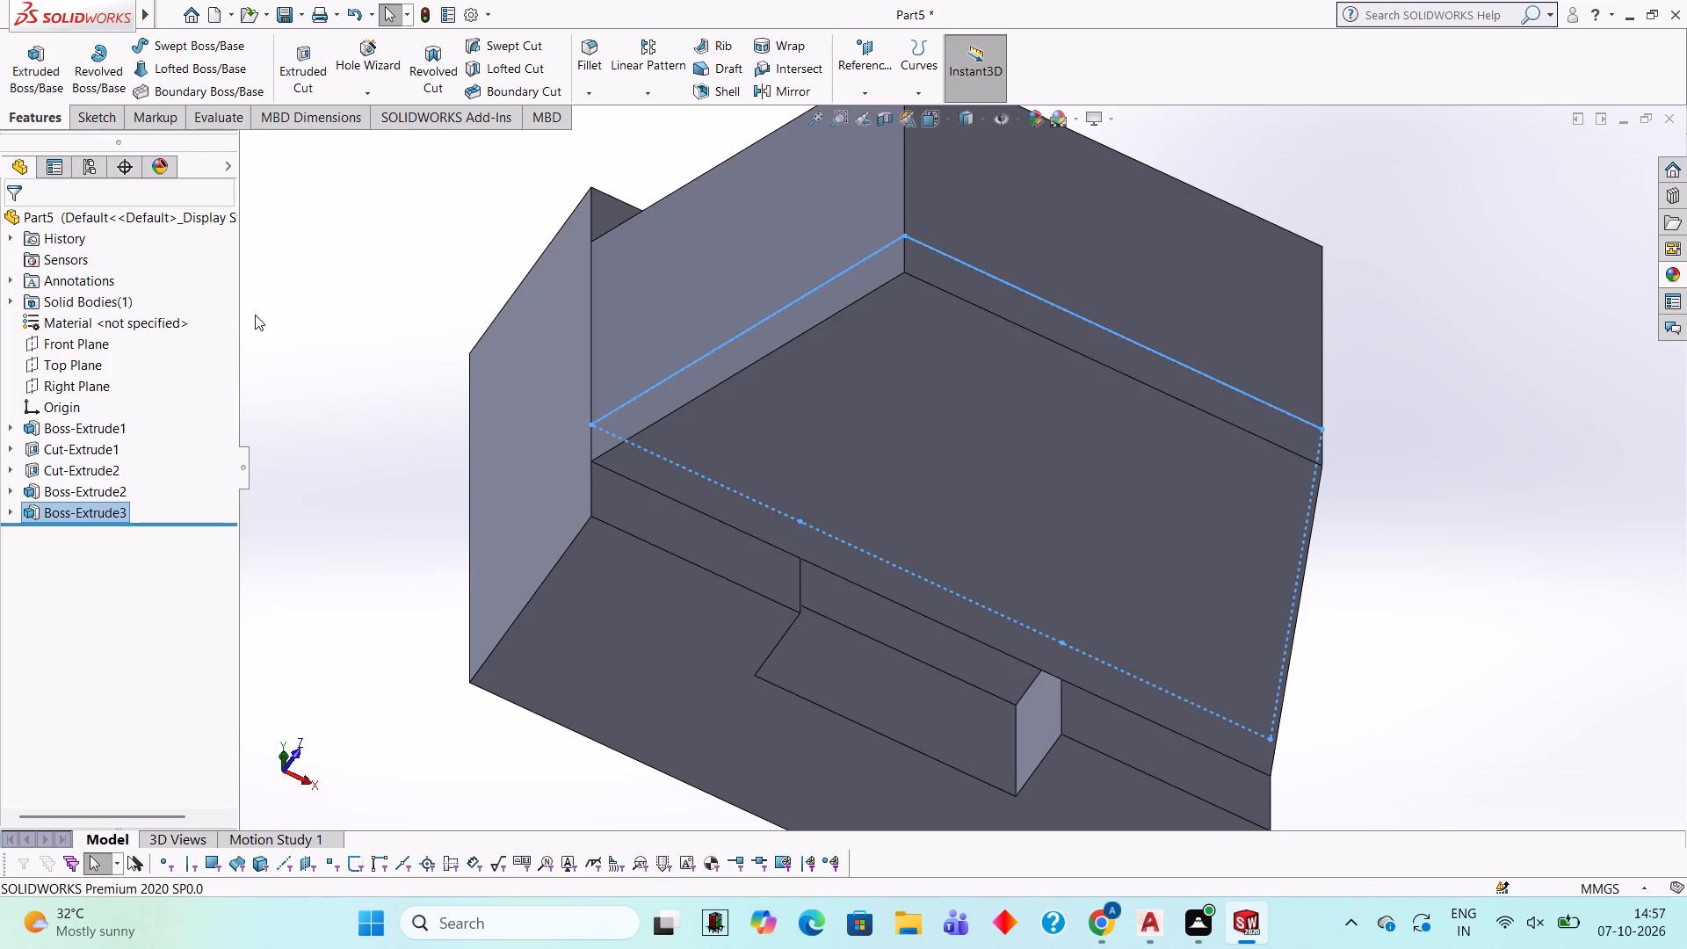
{"action": "left_click", "coordinate": [325, 325]}
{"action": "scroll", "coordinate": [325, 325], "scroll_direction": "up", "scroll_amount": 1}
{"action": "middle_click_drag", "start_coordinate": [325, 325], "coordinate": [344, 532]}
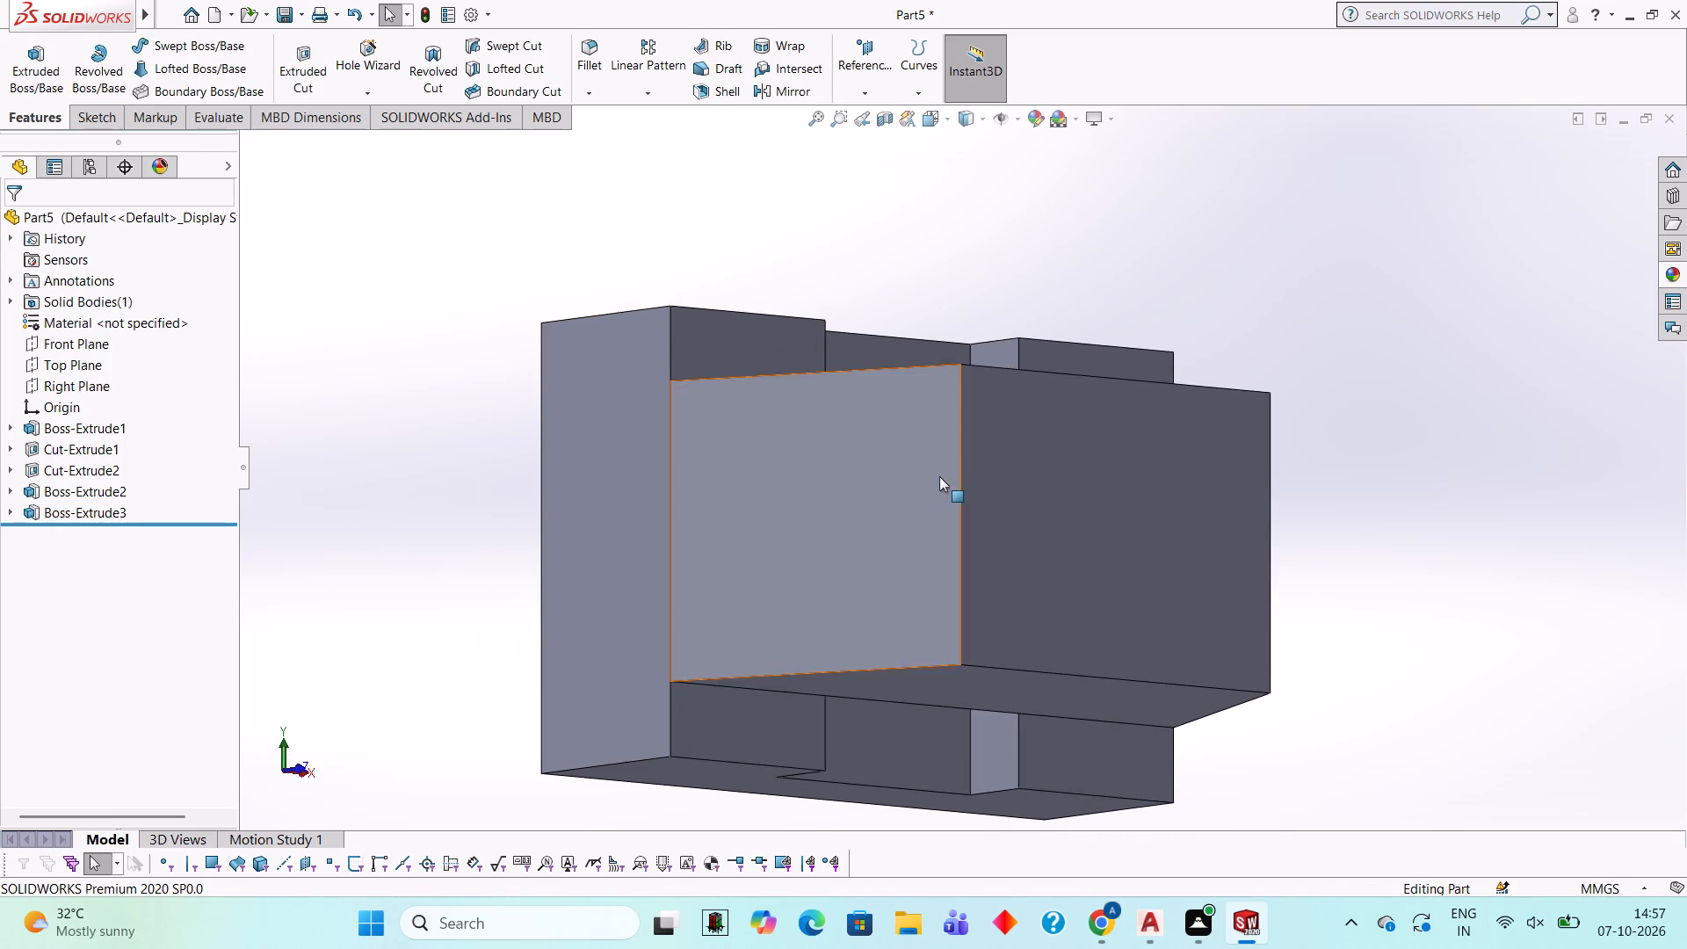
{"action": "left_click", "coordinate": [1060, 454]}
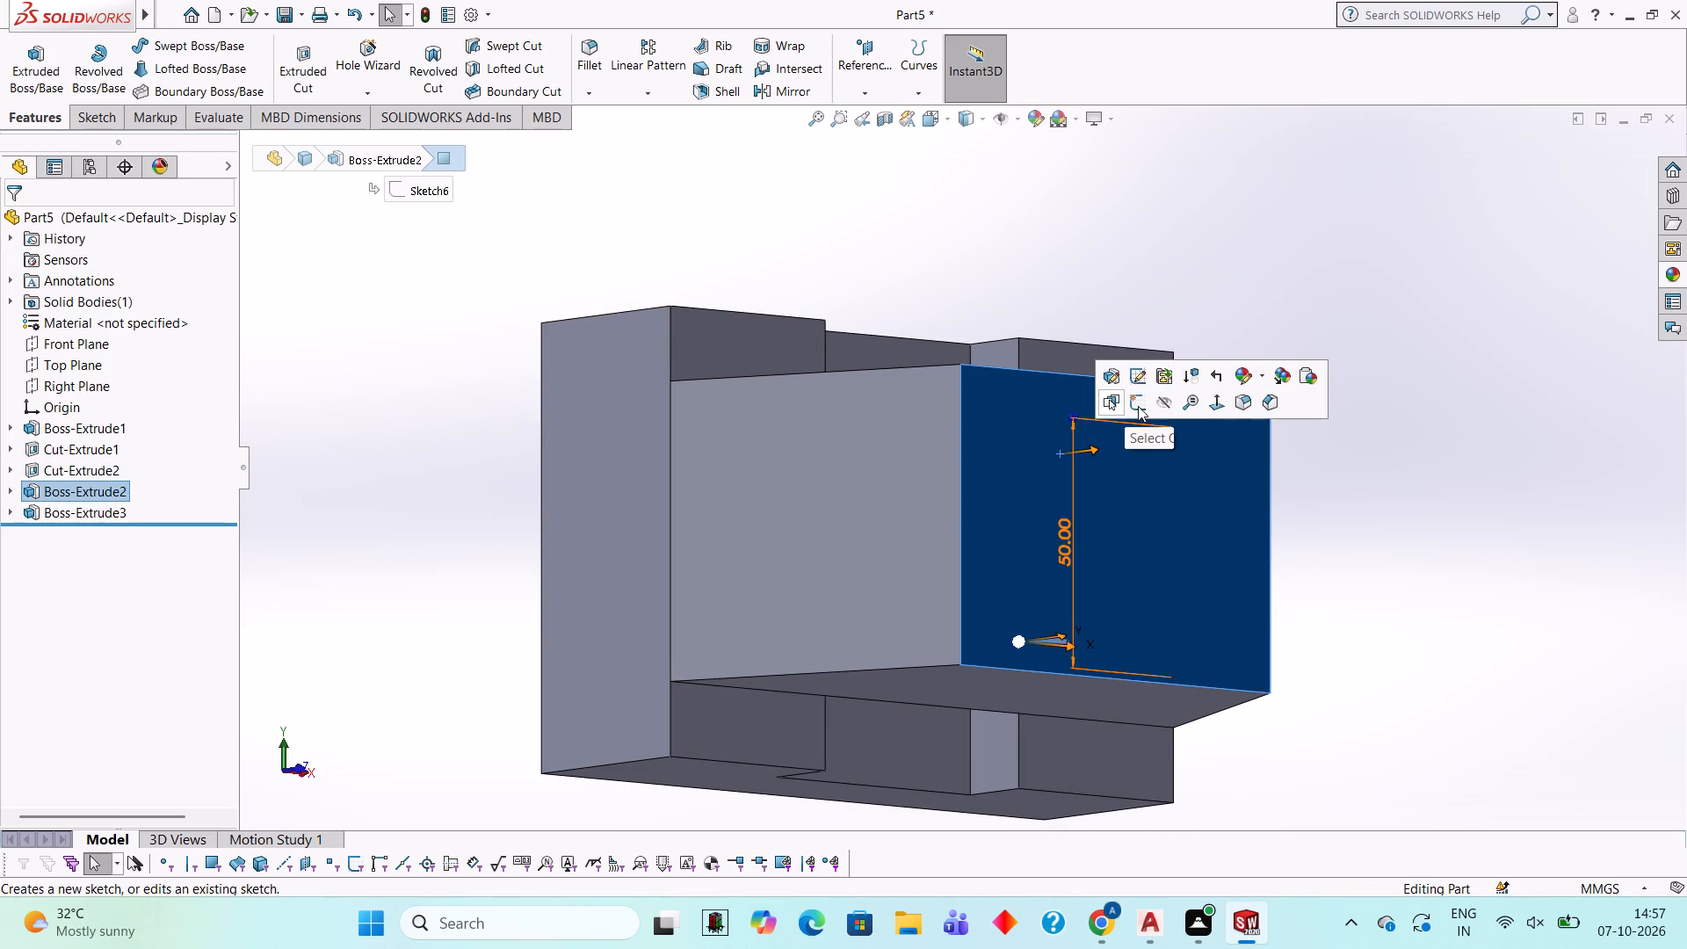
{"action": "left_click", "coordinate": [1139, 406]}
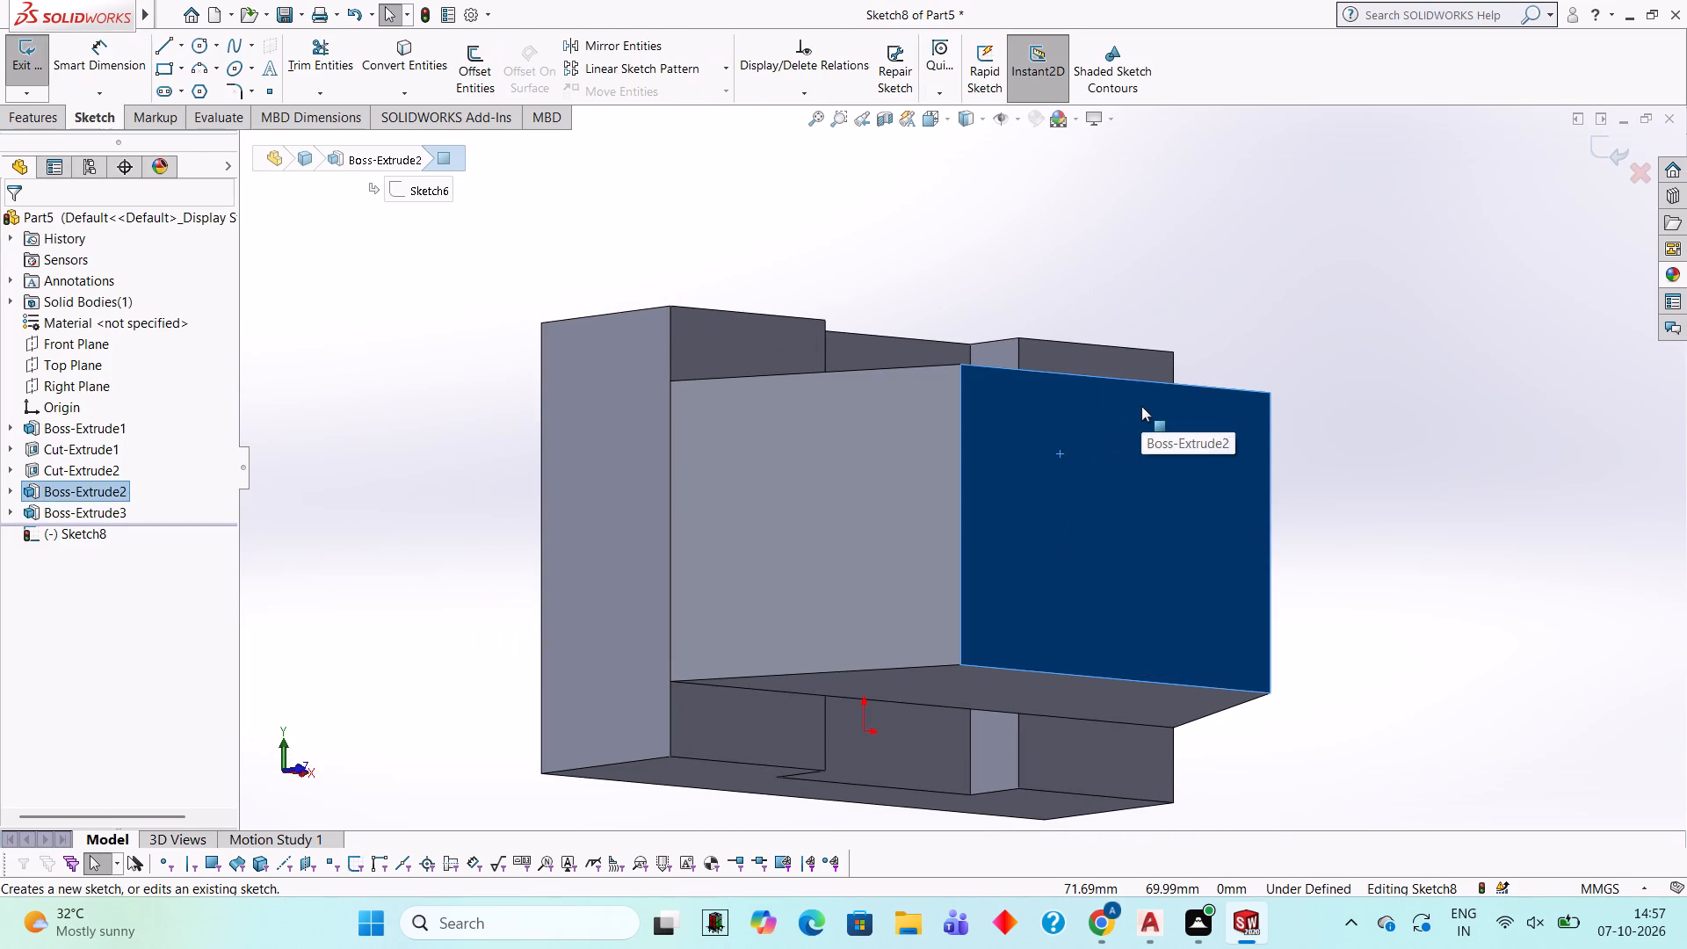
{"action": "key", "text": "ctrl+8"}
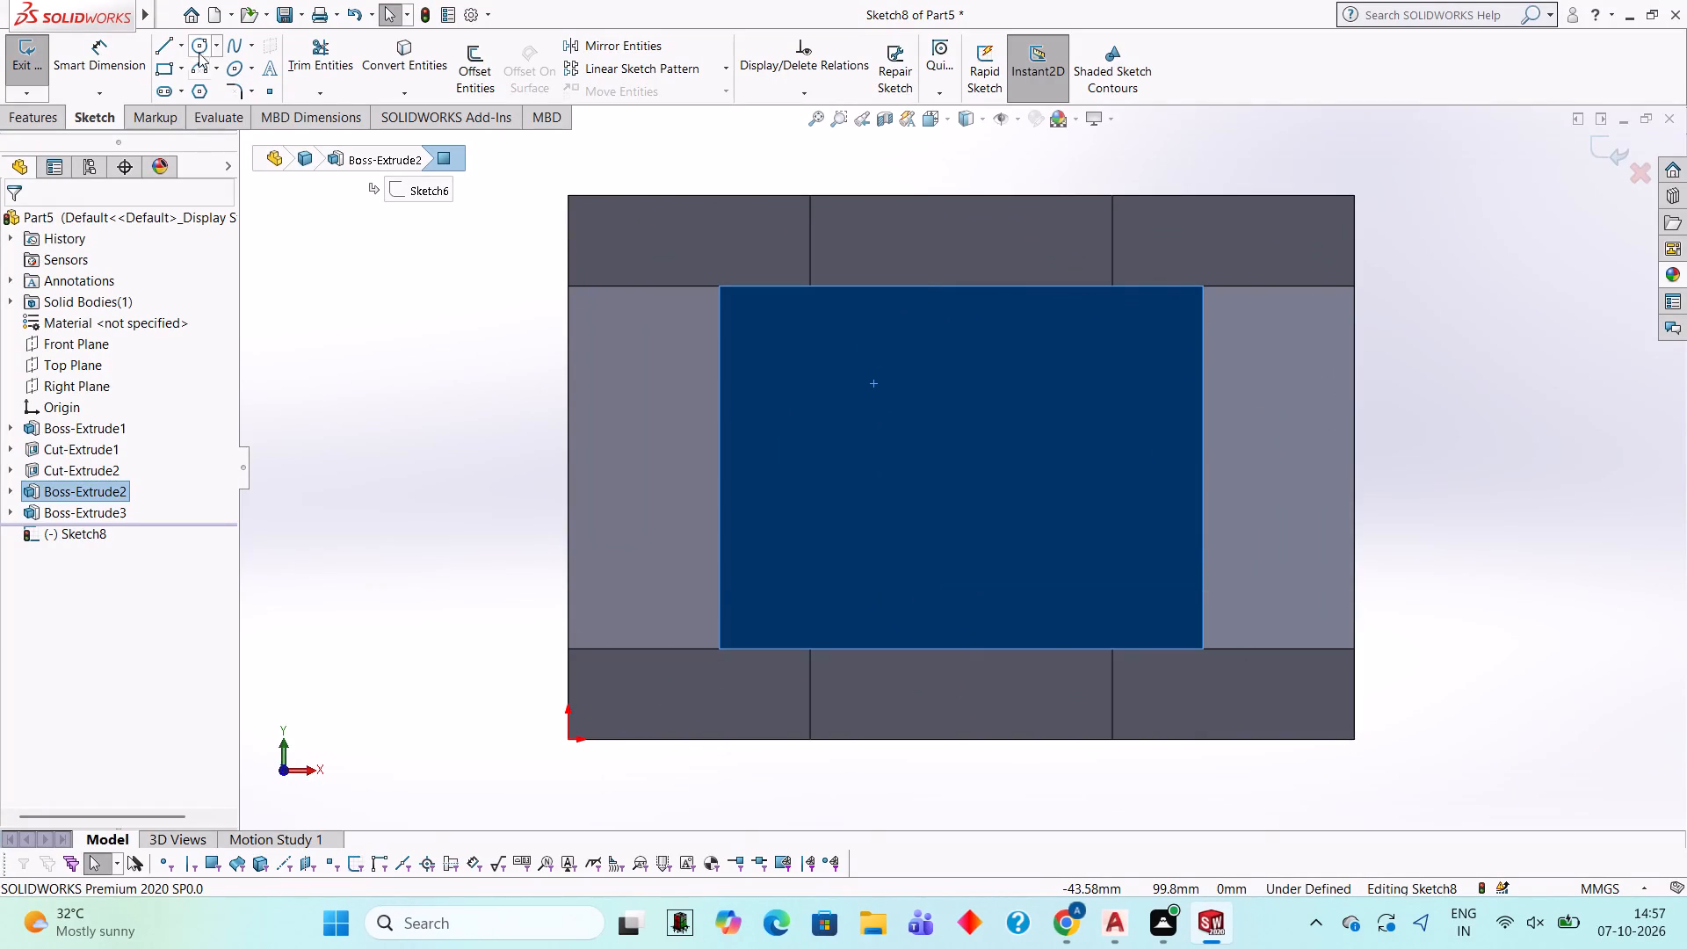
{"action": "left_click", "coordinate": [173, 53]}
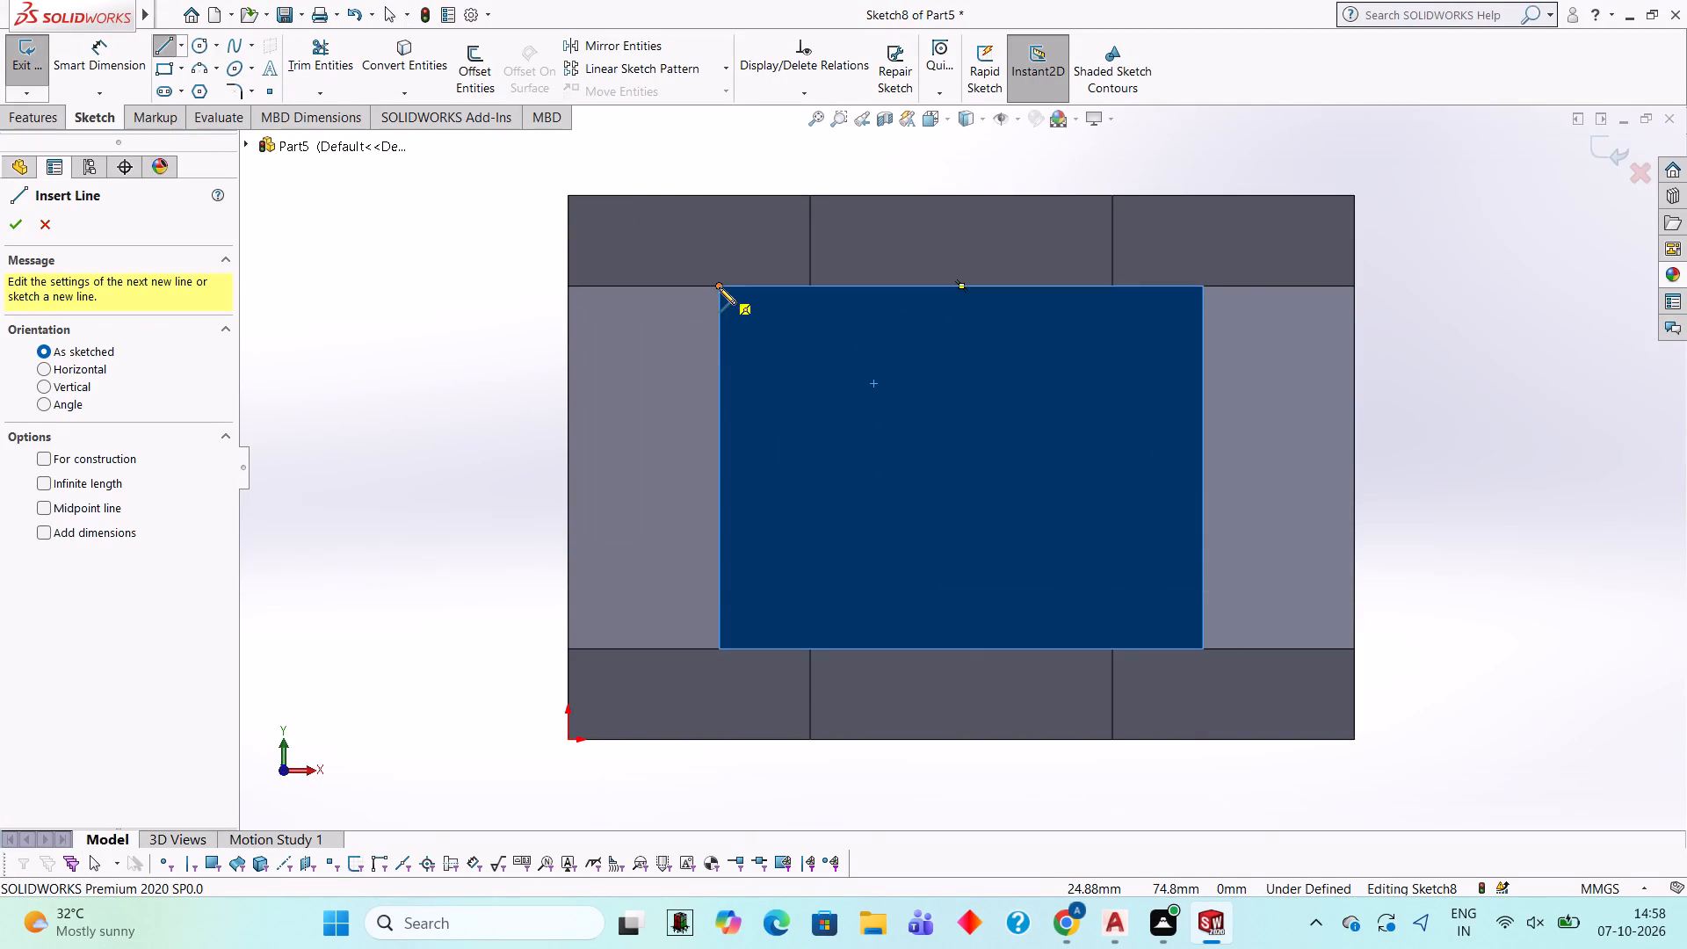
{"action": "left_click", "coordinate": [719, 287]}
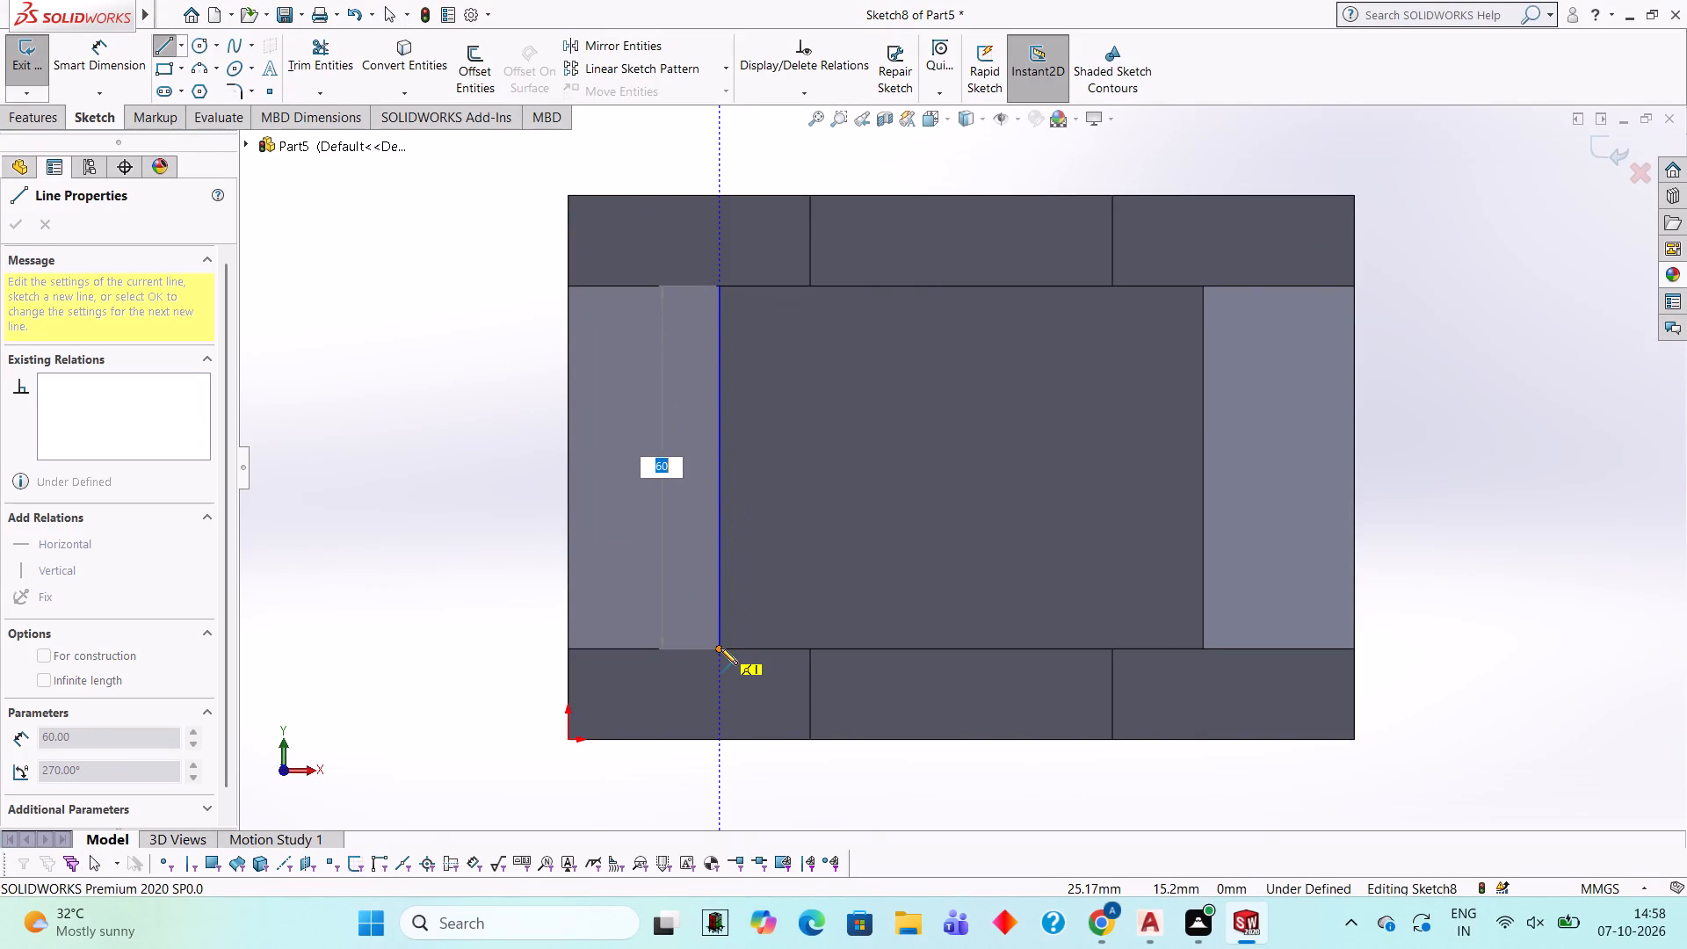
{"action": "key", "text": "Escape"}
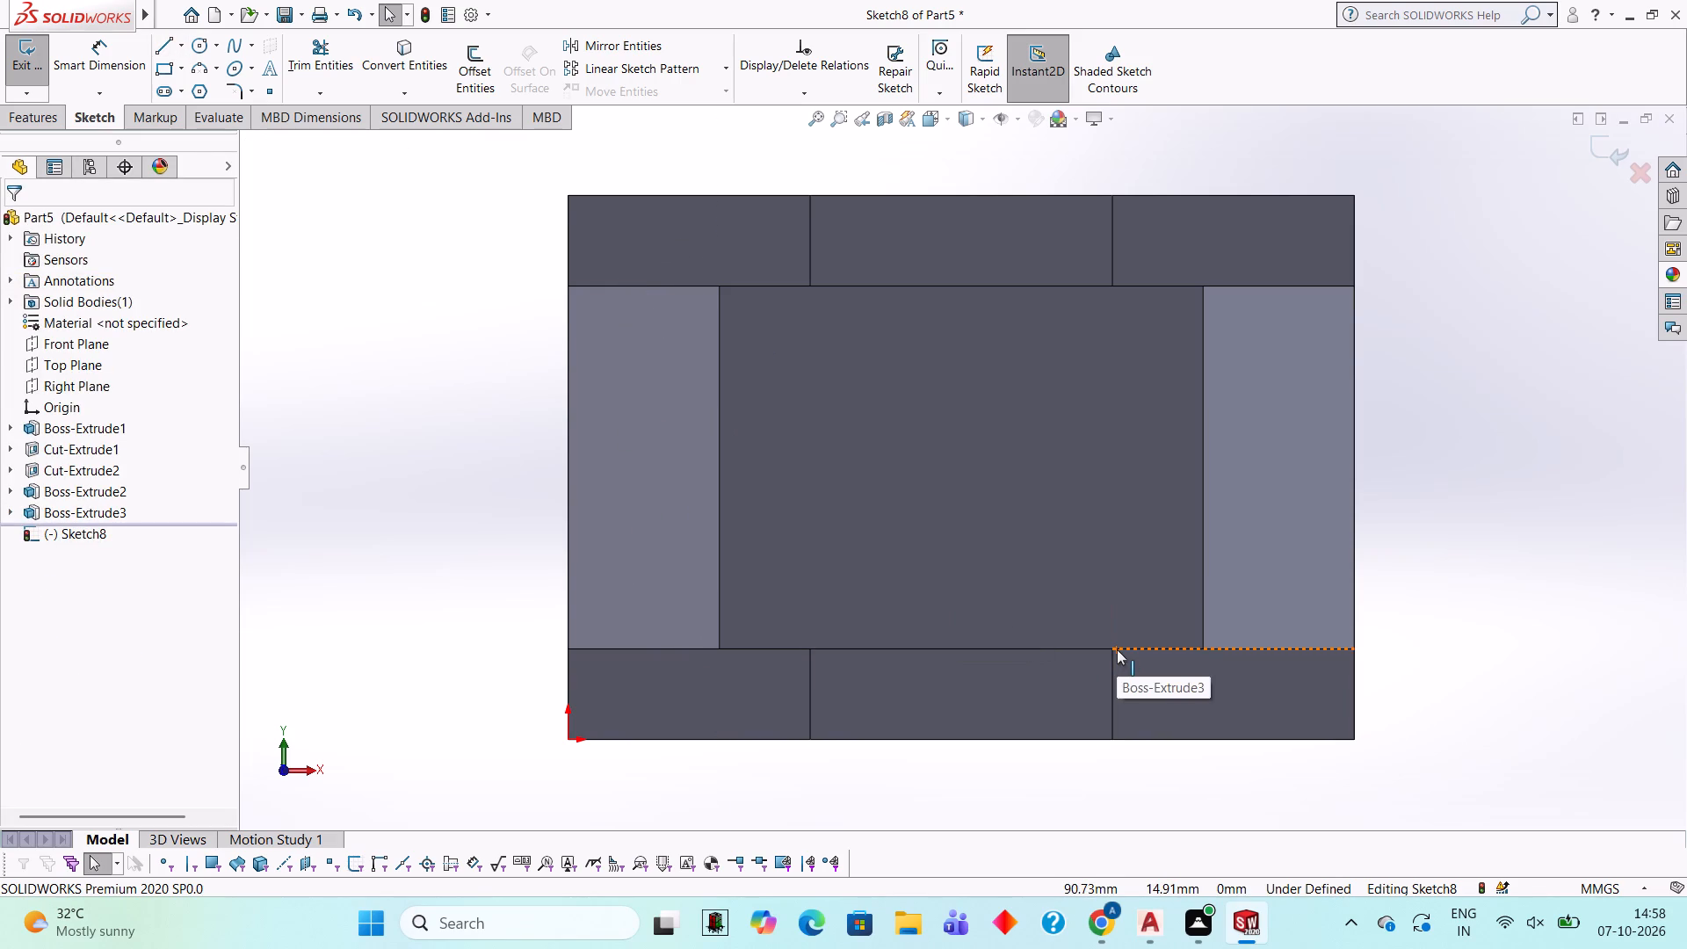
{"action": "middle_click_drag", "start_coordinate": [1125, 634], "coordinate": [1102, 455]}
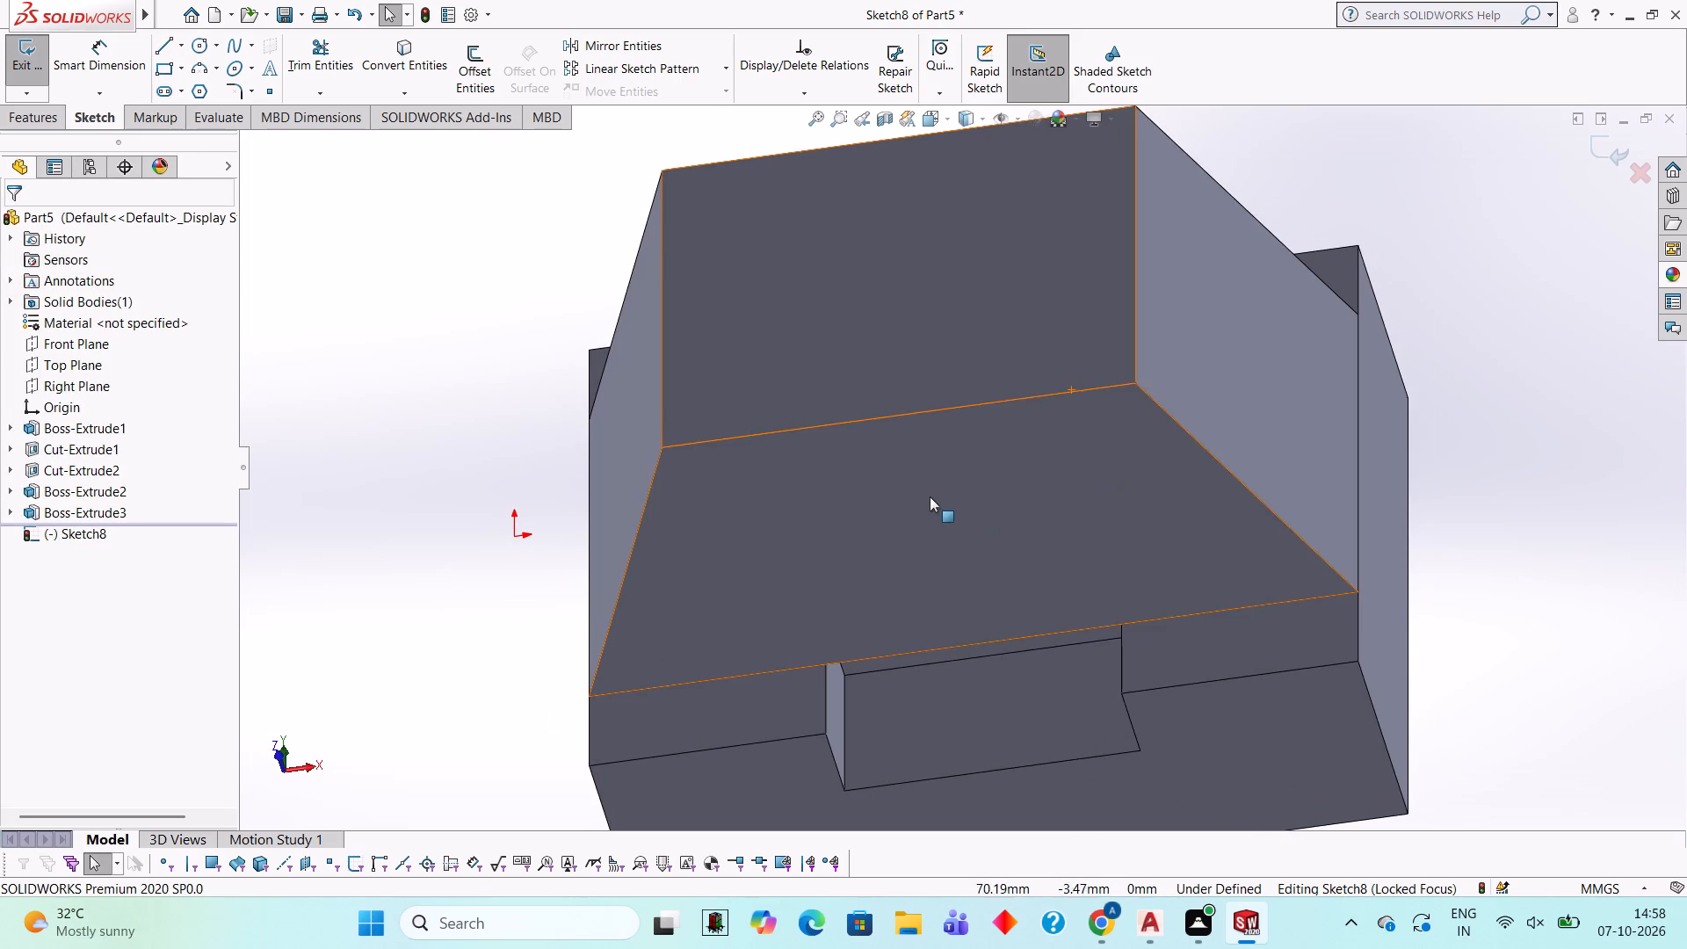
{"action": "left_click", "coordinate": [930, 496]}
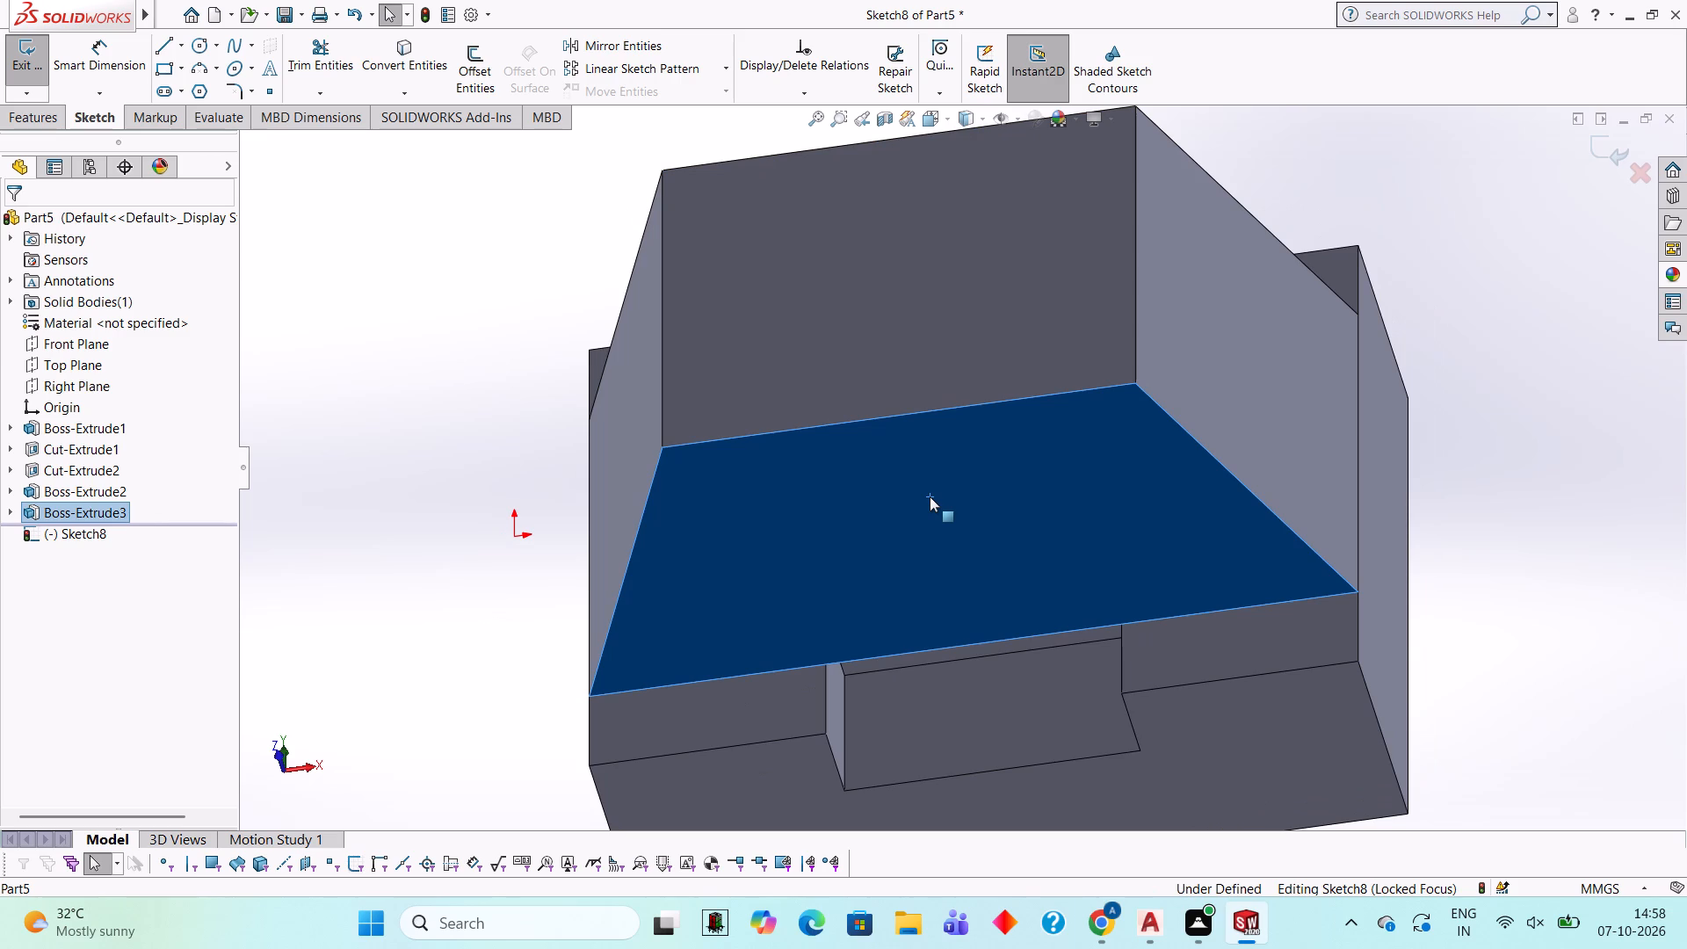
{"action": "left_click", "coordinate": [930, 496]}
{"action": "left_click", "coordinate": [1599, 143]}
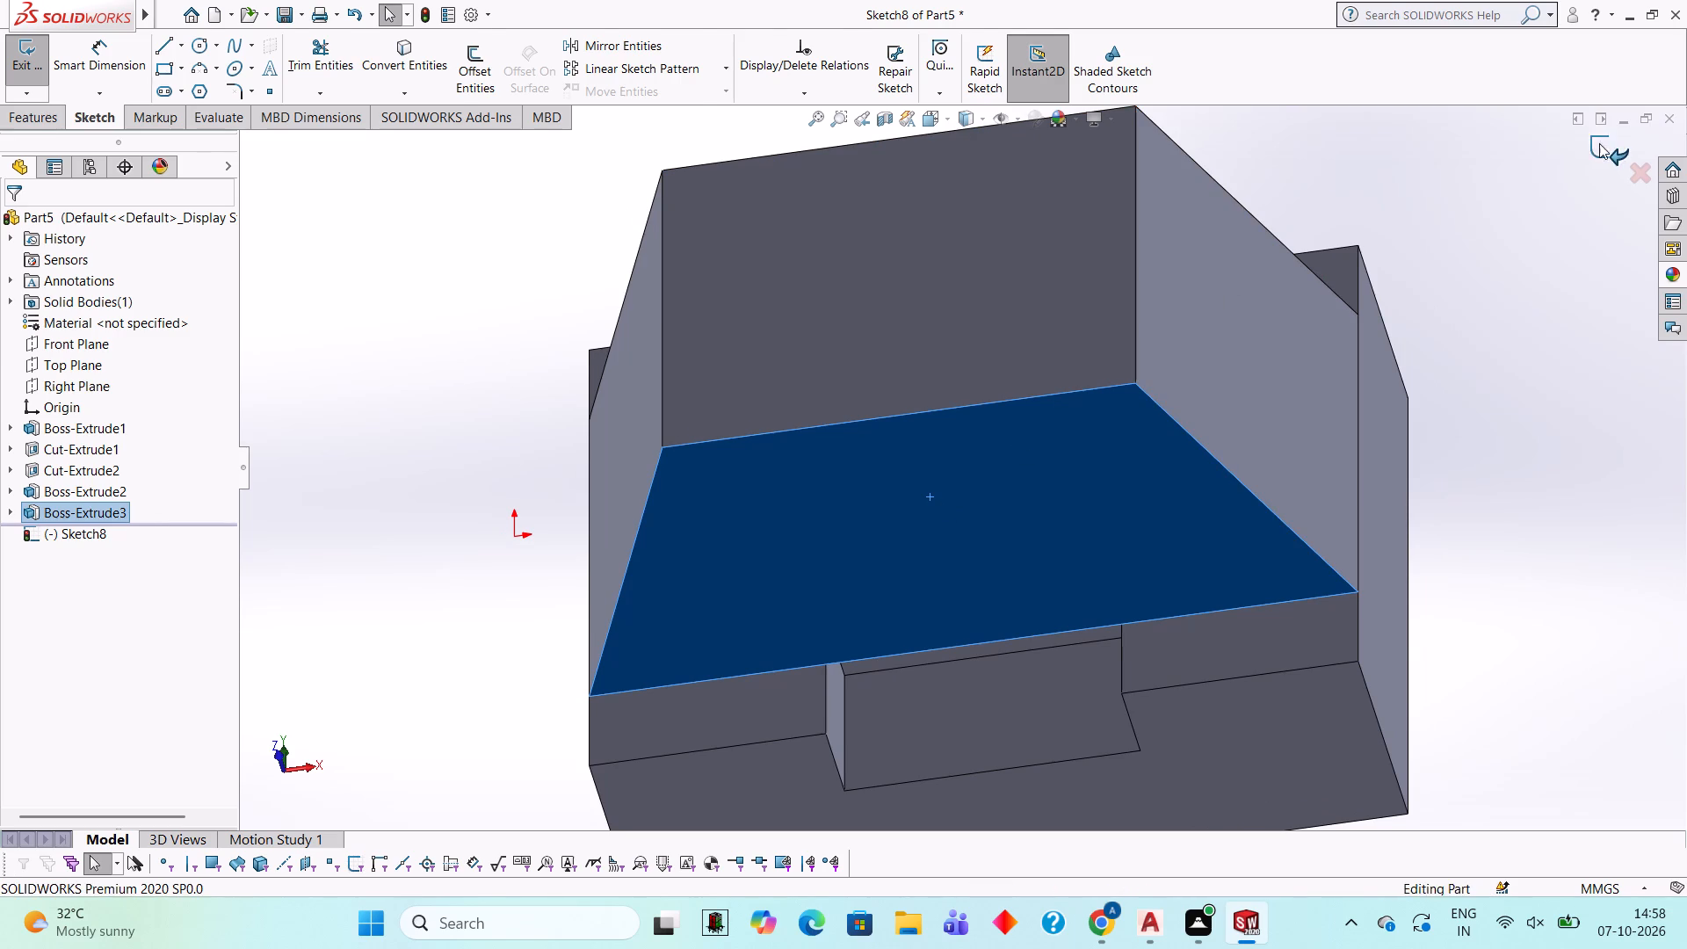
Sketch a circle of 30 mm radius on the trapezoidal boss's underside, centred on the midpoint of its outer edge.
{"action": "left_click", "coordinate": [922, 462]}
{"action": "left_click", "coordinate": [1005, 409]}
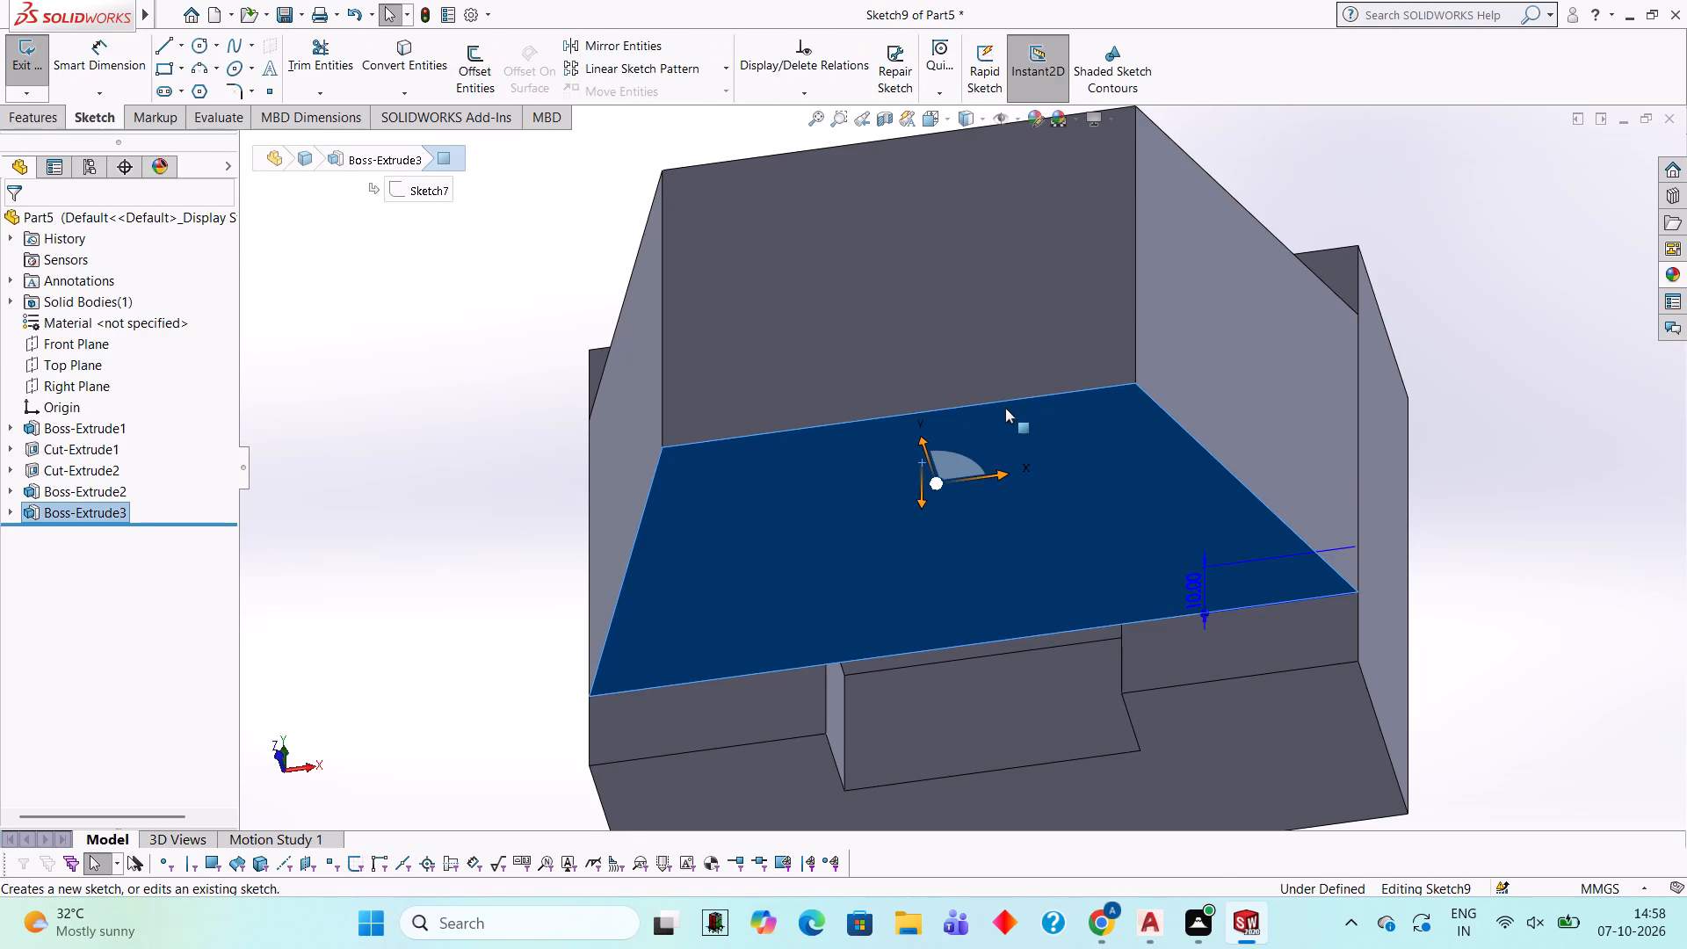
{"action": "key", "text": "ctrl+8"}
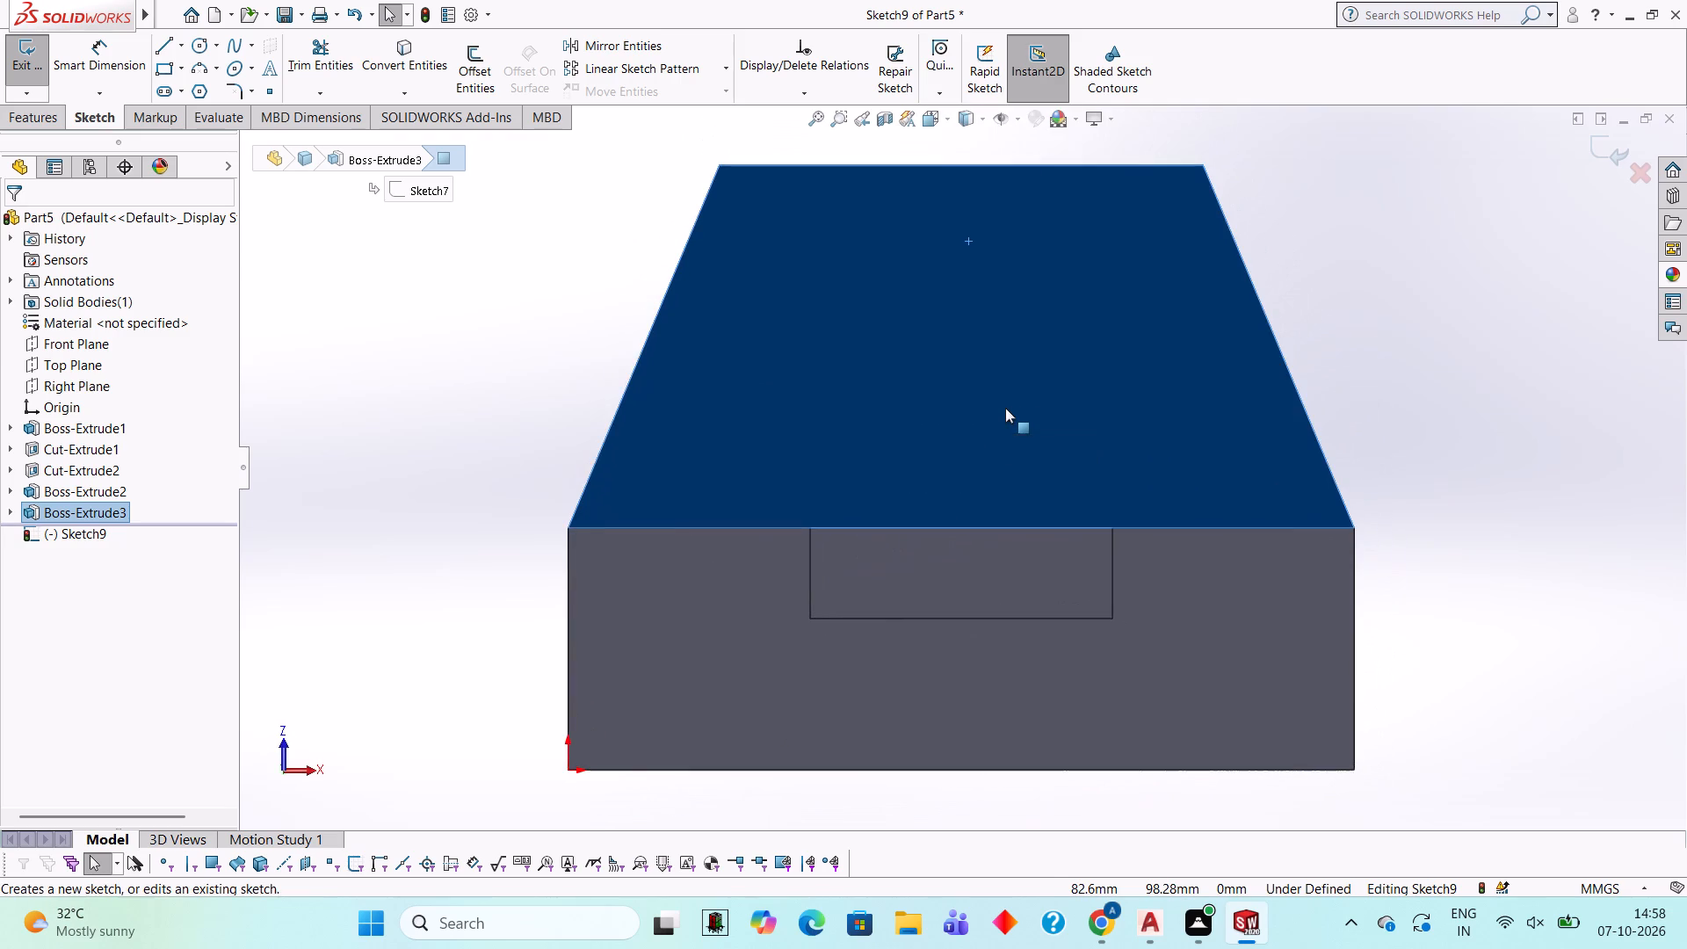
{"action": "scroll", "coordinate": [1036, 353], "scroll_direction": "up", "scroll_amount": 2}
{"action": "scroll", "coordinate": [1033, 352], "scroll_direction": "down", "scroll_amount": 2}
{"action": "scroll", "coordinate": [965, 241], "scroll_direction": "up", "scroll_amount": 1}
{"action": "scroll", "coordinate": [965, 241], "scroll_direction": "down", "scroll_amount": 2}
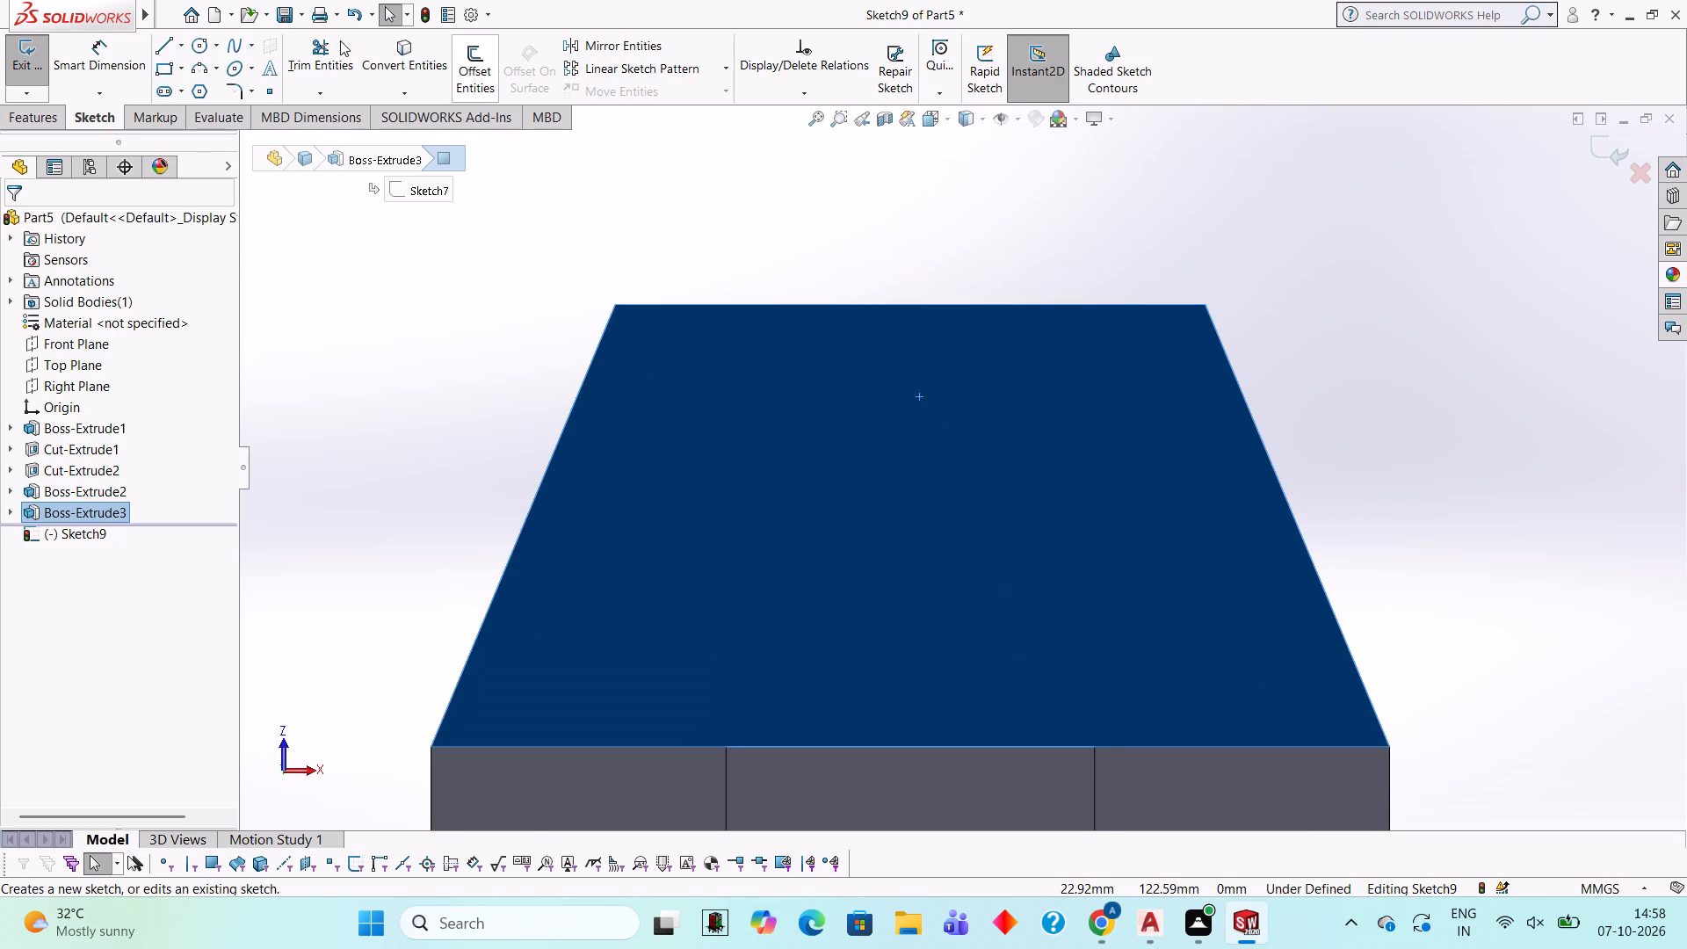
{"action": "left_click", "coordinate": [201, 53]}
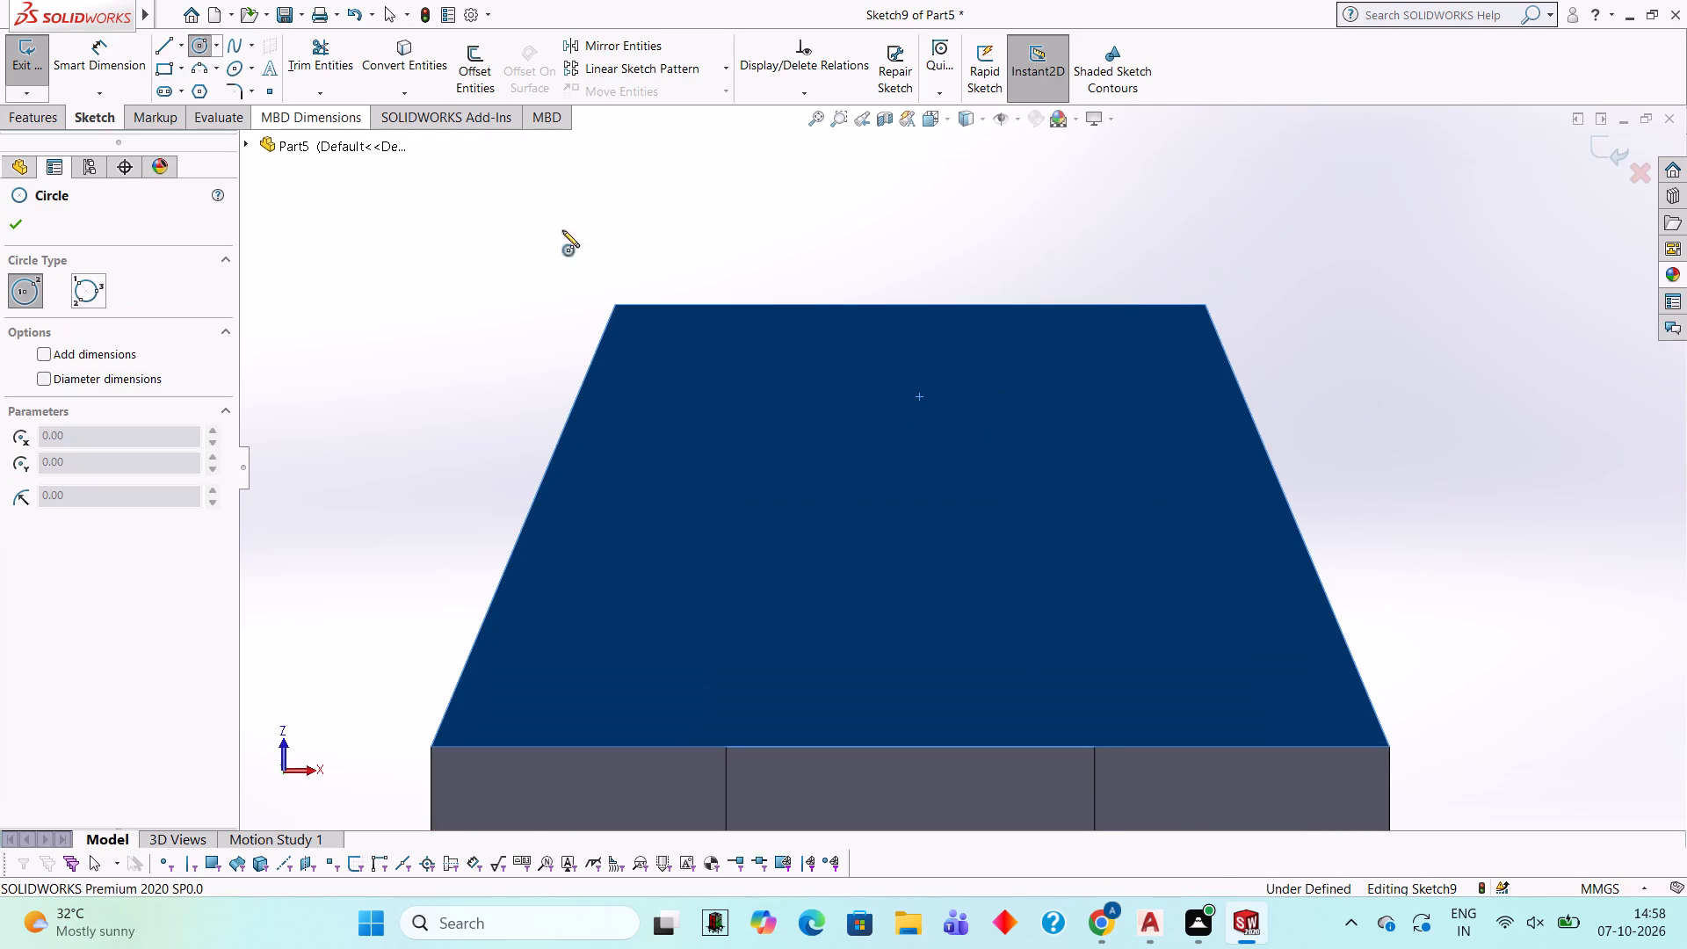
{"action": "left_click", "coordinate": [911, 306]}
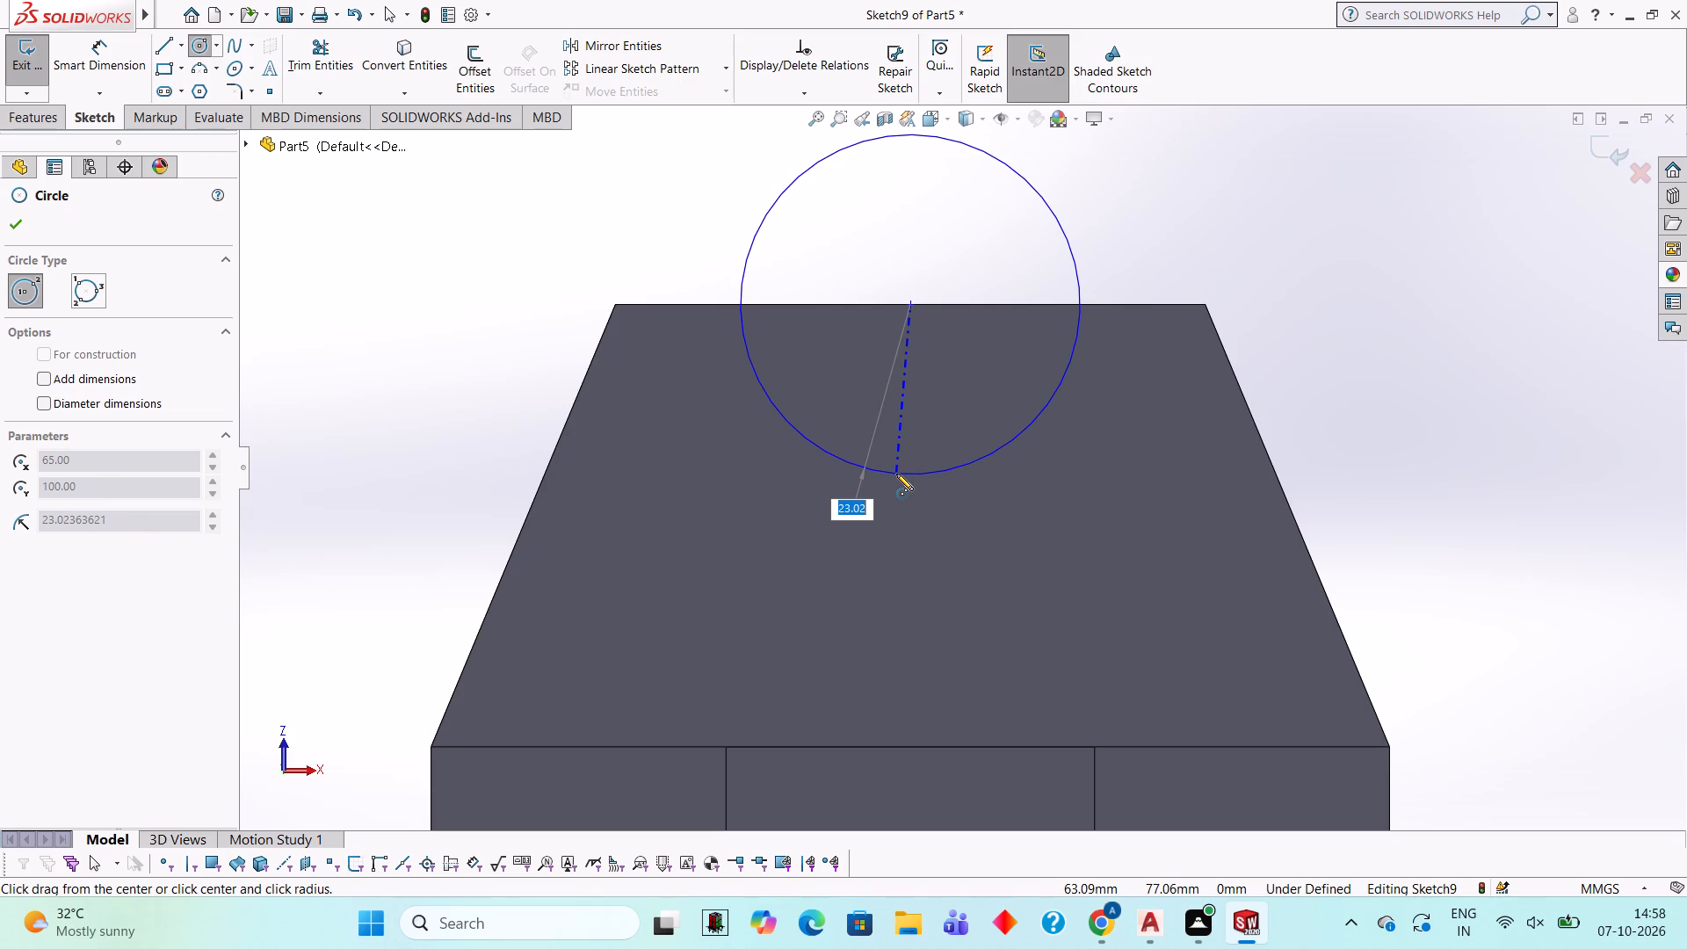
{"action": "type", "text": "30"}
{"action": "key", "text": "Return"}
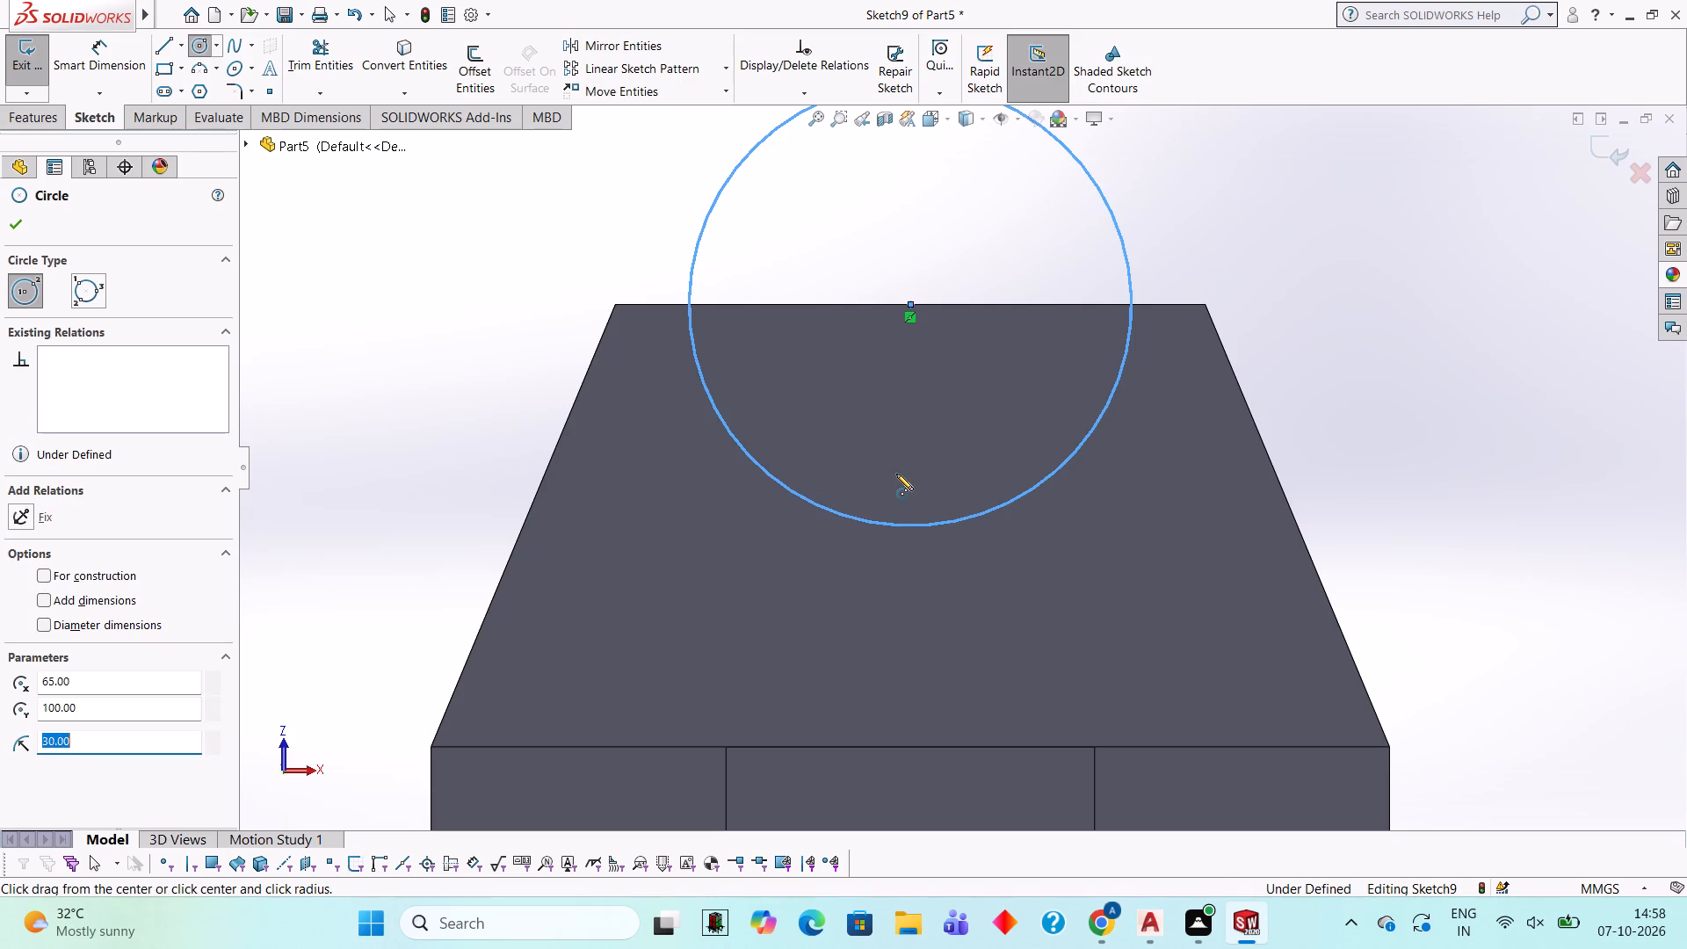
Close a semicircle with a 60 mm diameter line along the boss's outer edge, trimming away the arc outside the boss.
{"action": "left_click", "coordinate": [160, 47]}
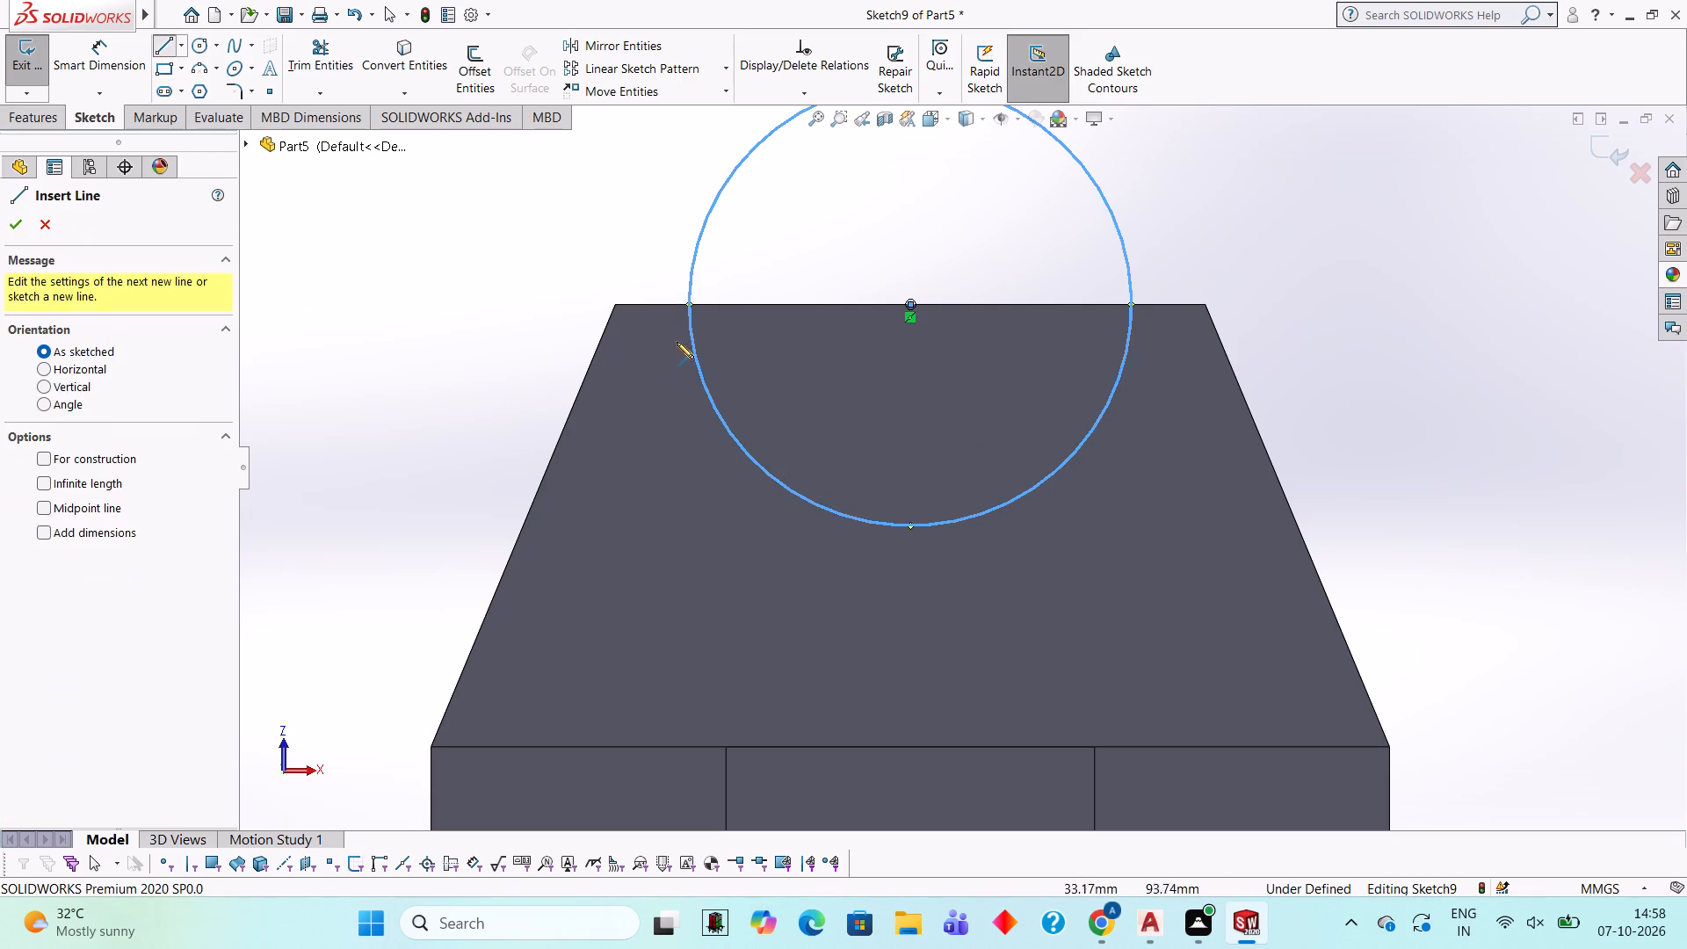
{"action": "left_click", "coordinate": [688, 308]}
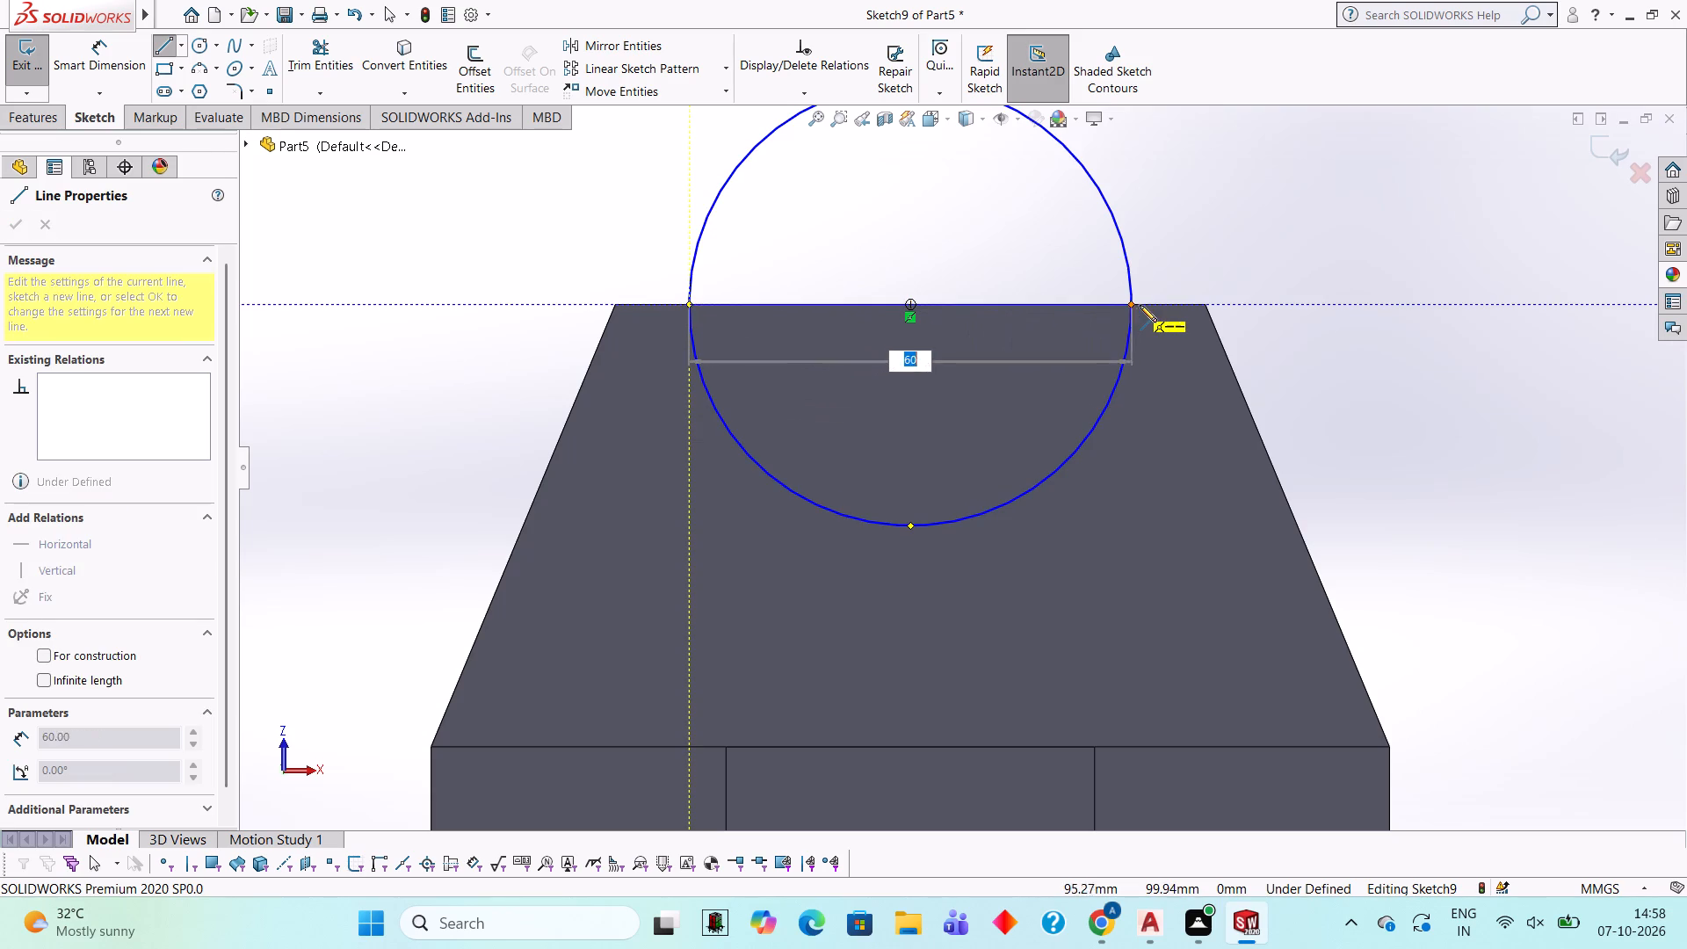
{"action": "left_click", "coordinate": [1134, 305]}
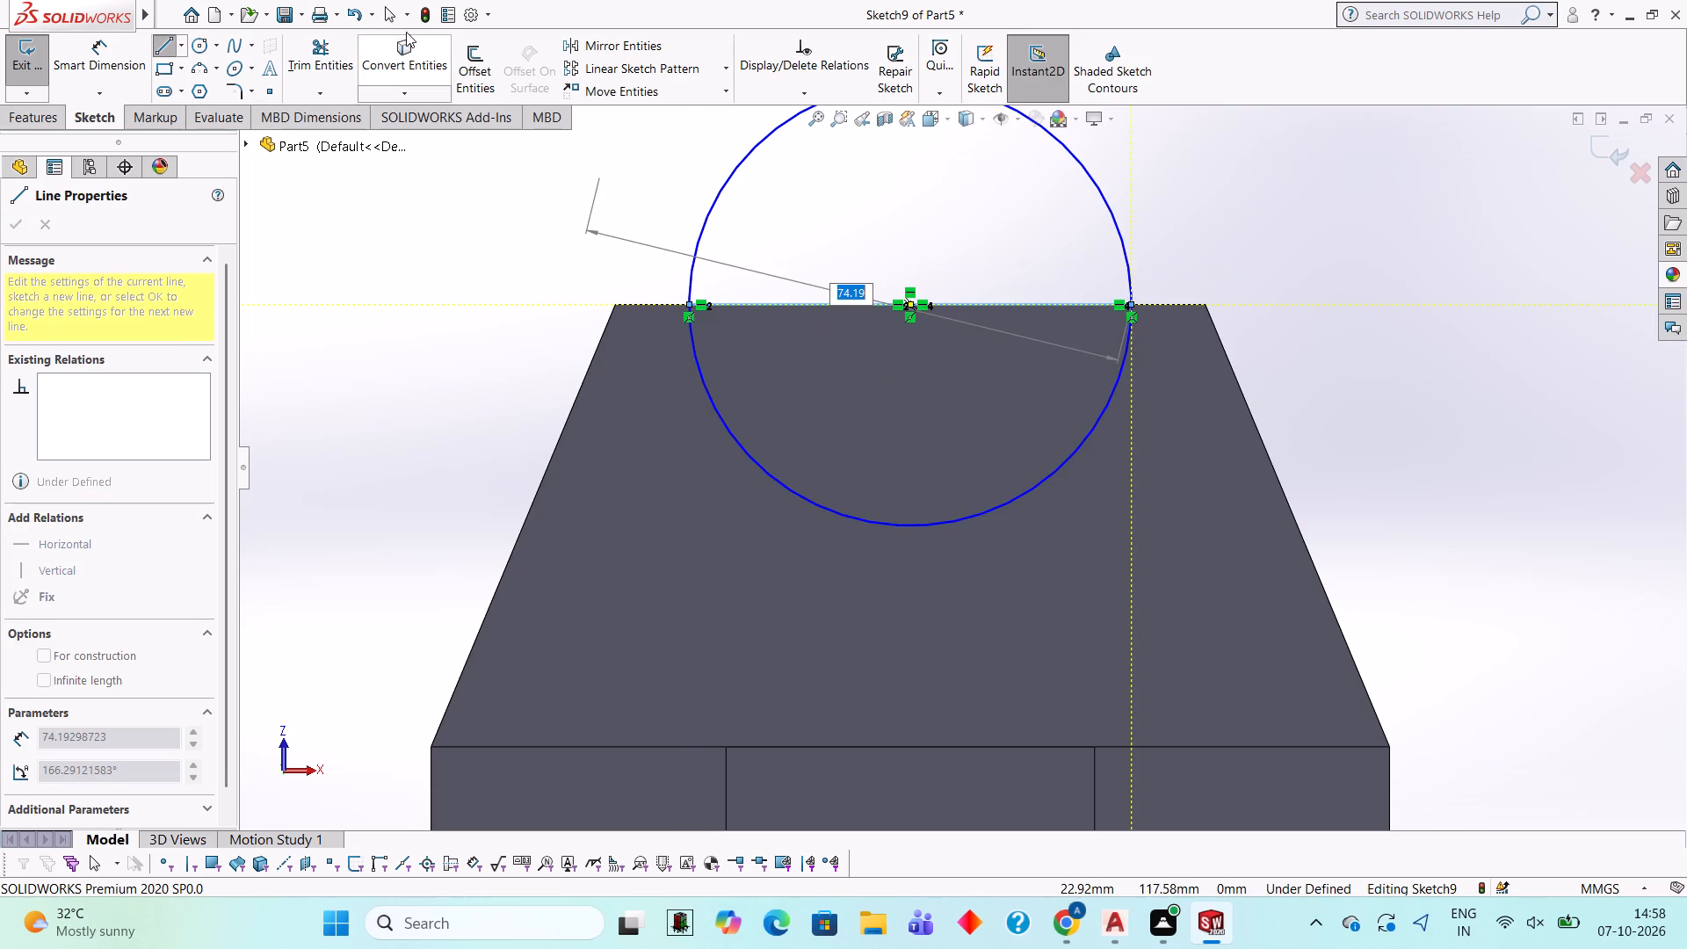
{"action": "left_click", "coordinate": [347, 47]}
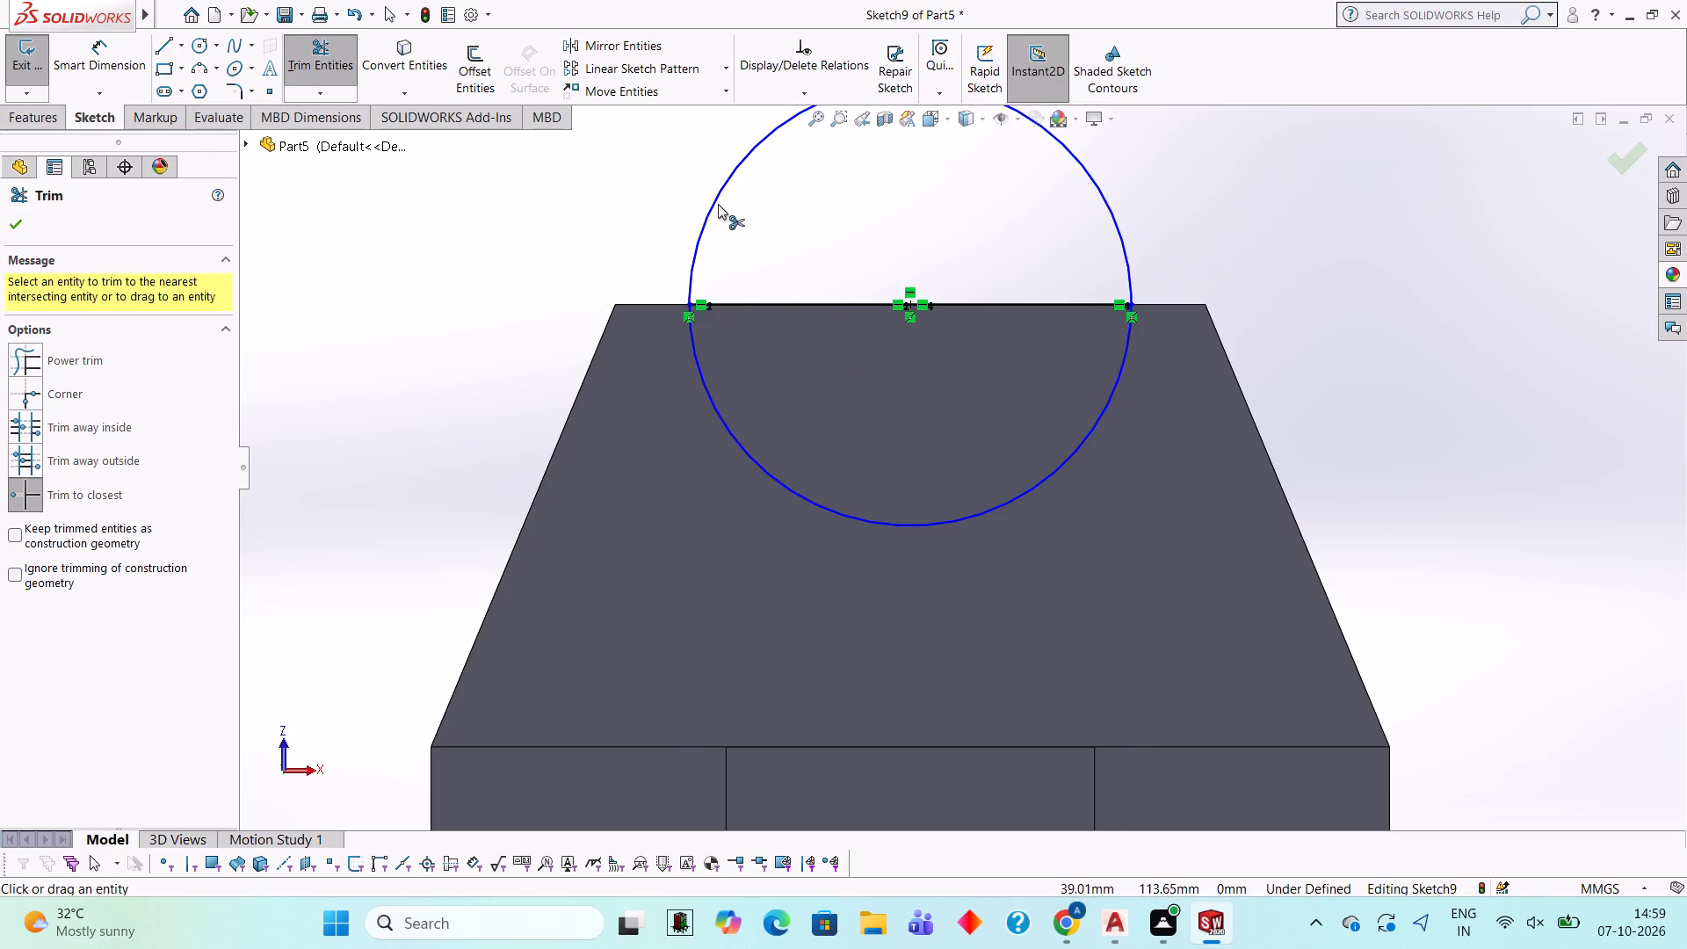
{"action": "left_click", "coordinate": [715, 204]}
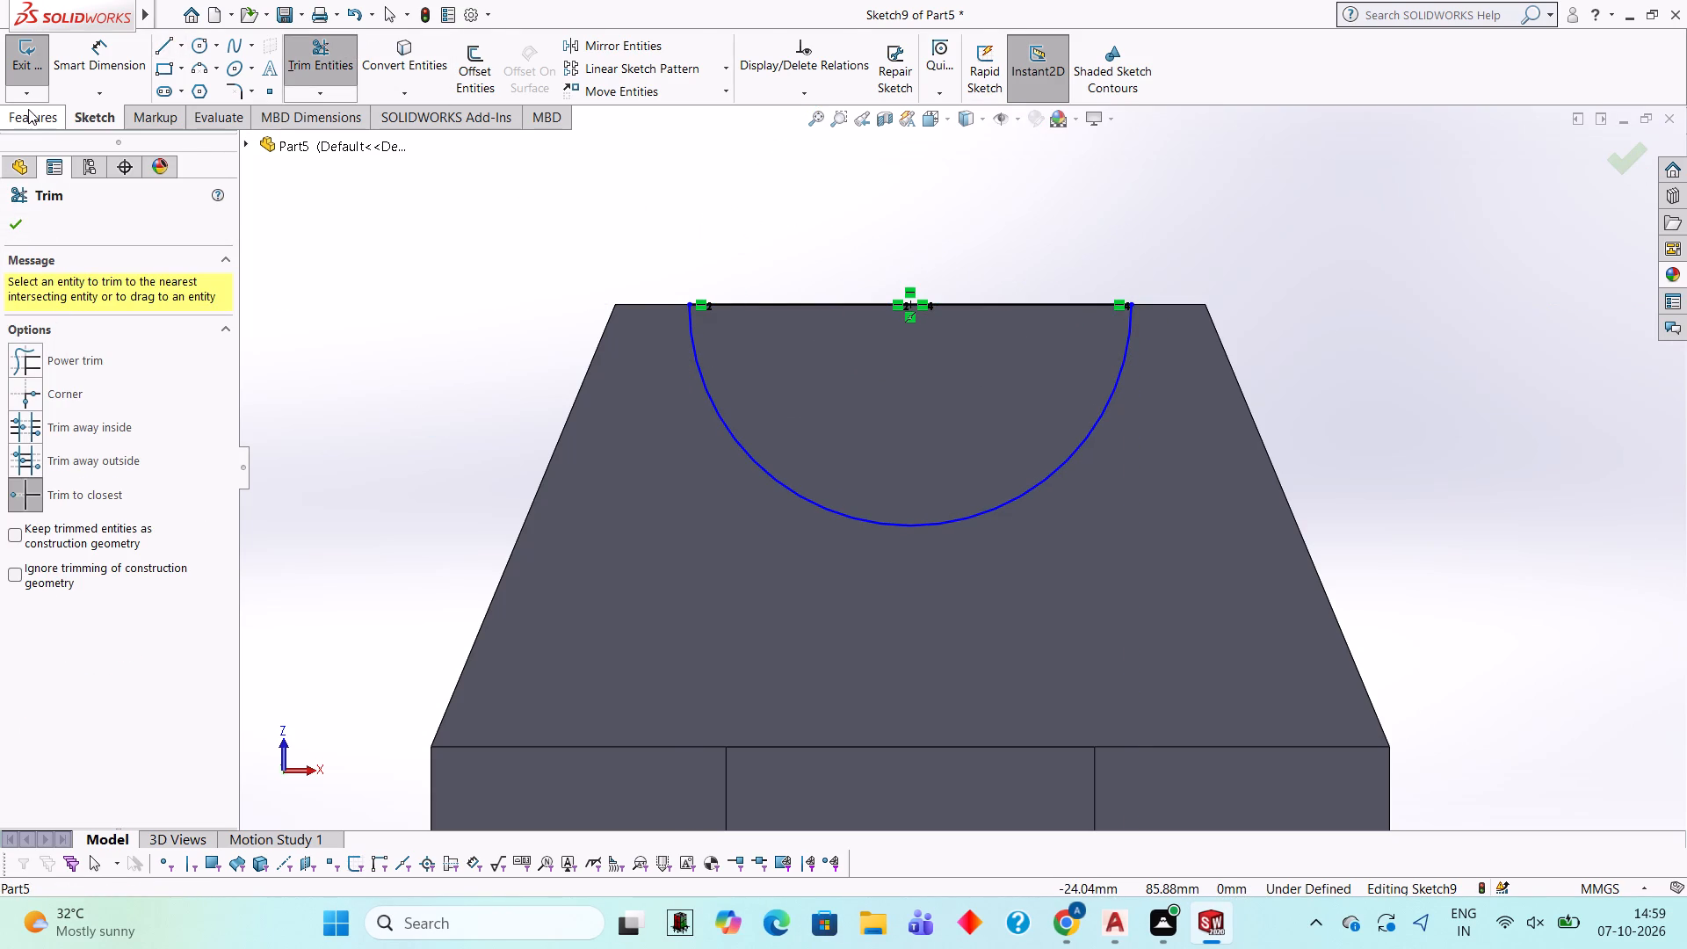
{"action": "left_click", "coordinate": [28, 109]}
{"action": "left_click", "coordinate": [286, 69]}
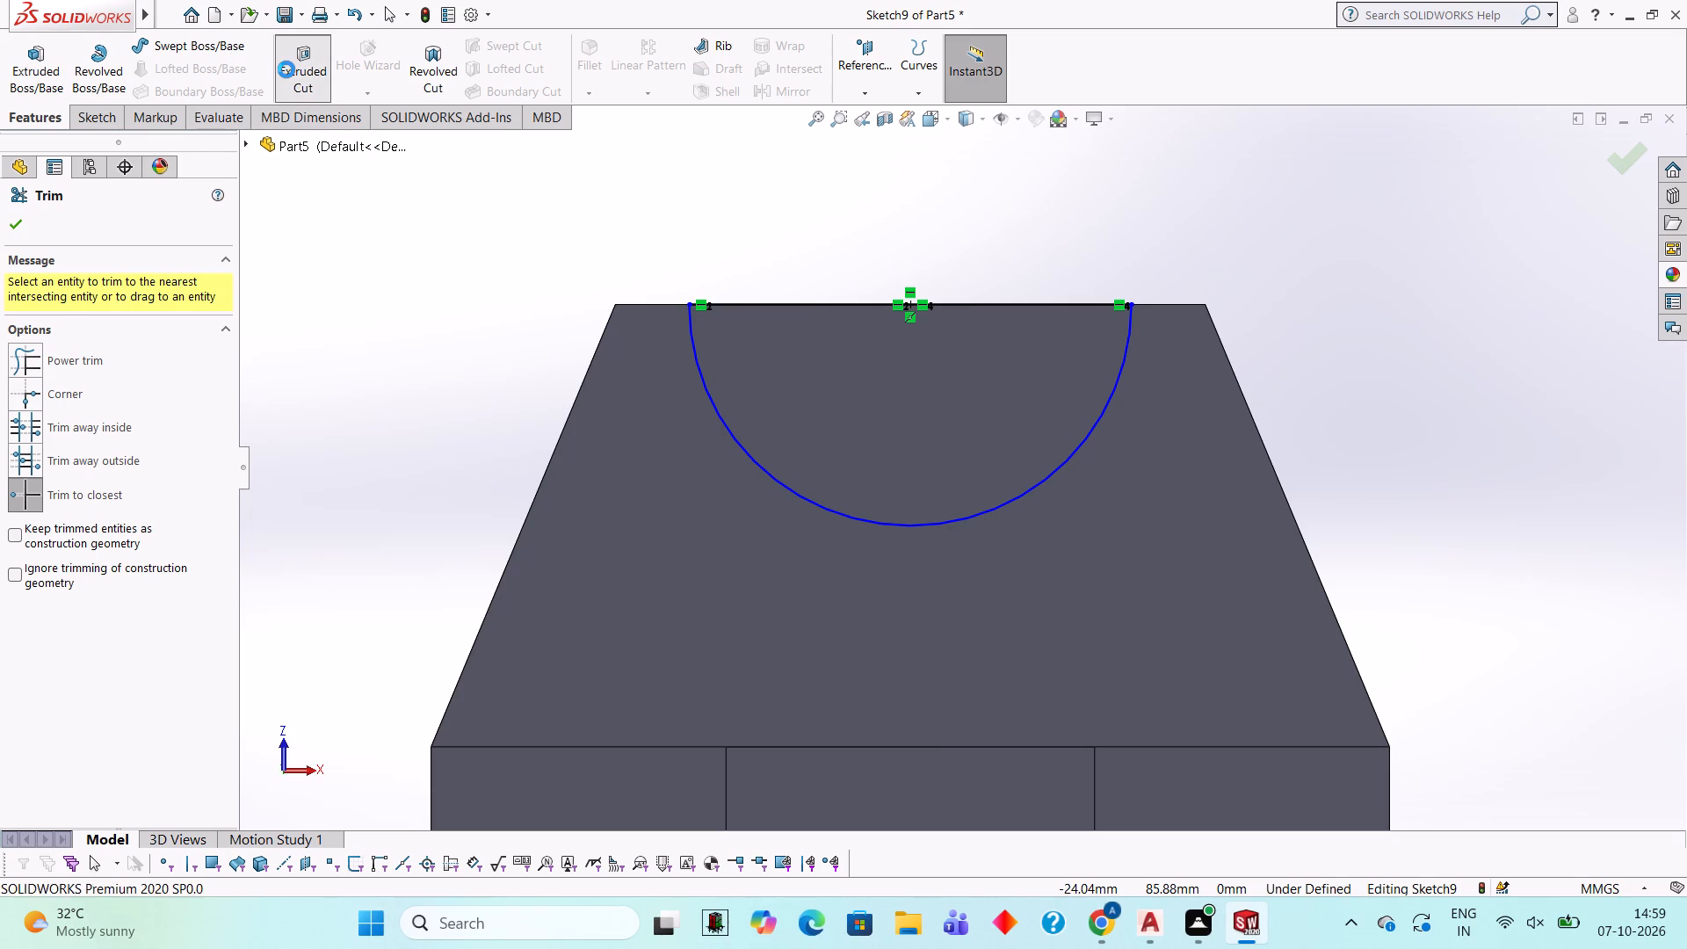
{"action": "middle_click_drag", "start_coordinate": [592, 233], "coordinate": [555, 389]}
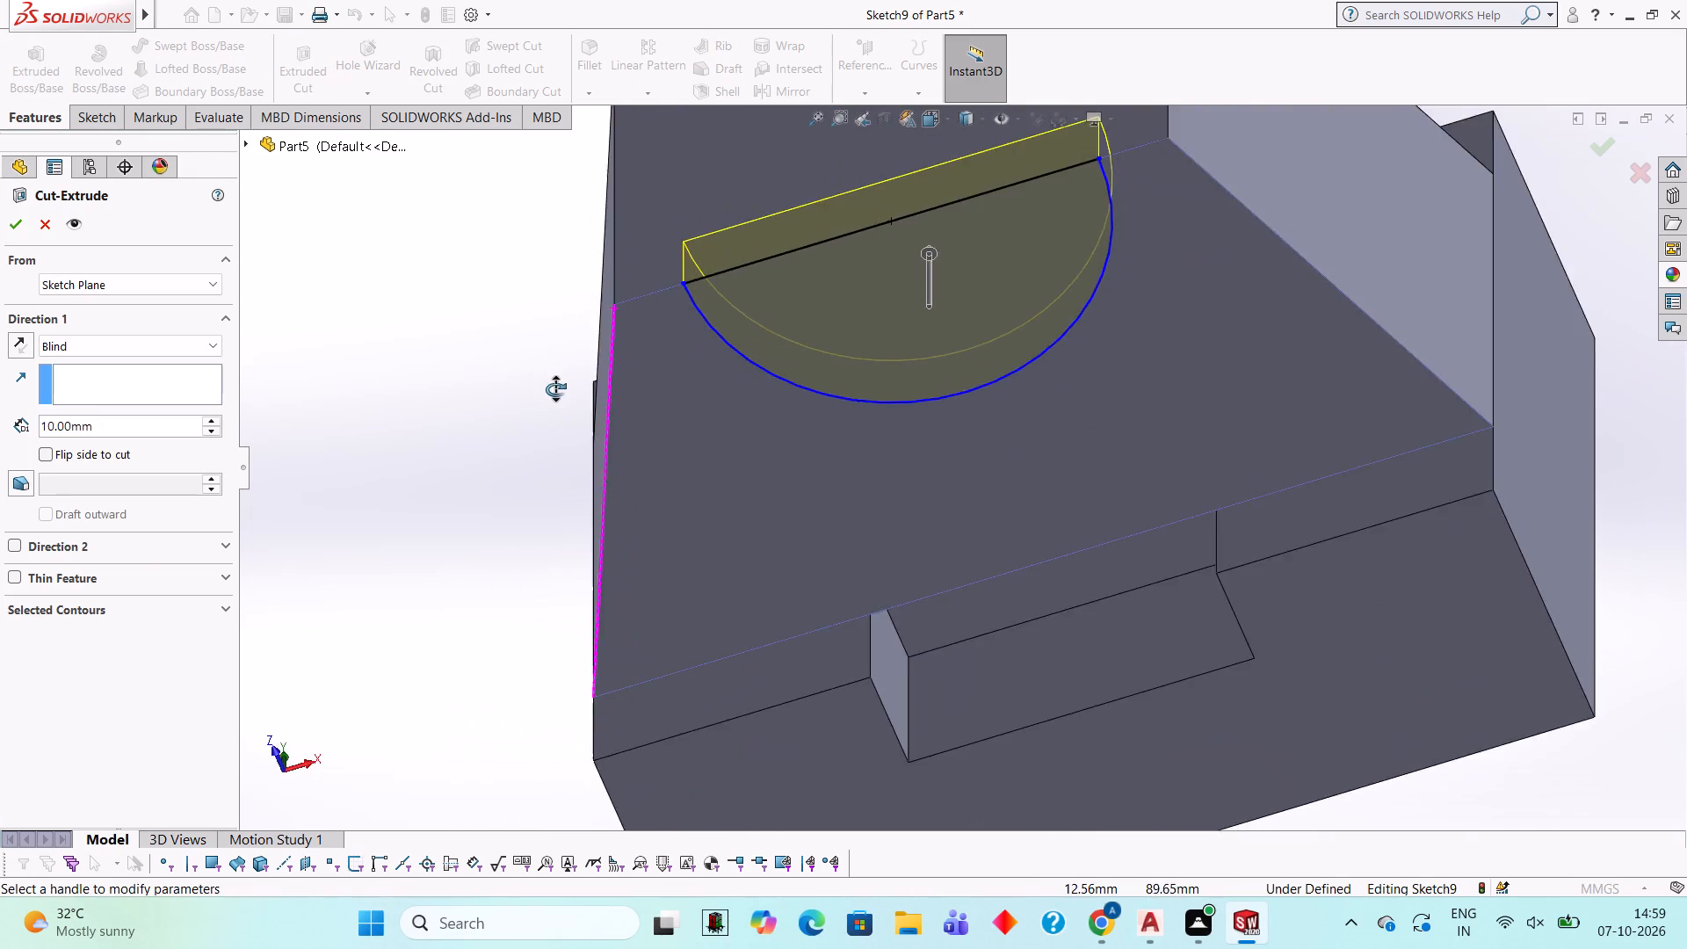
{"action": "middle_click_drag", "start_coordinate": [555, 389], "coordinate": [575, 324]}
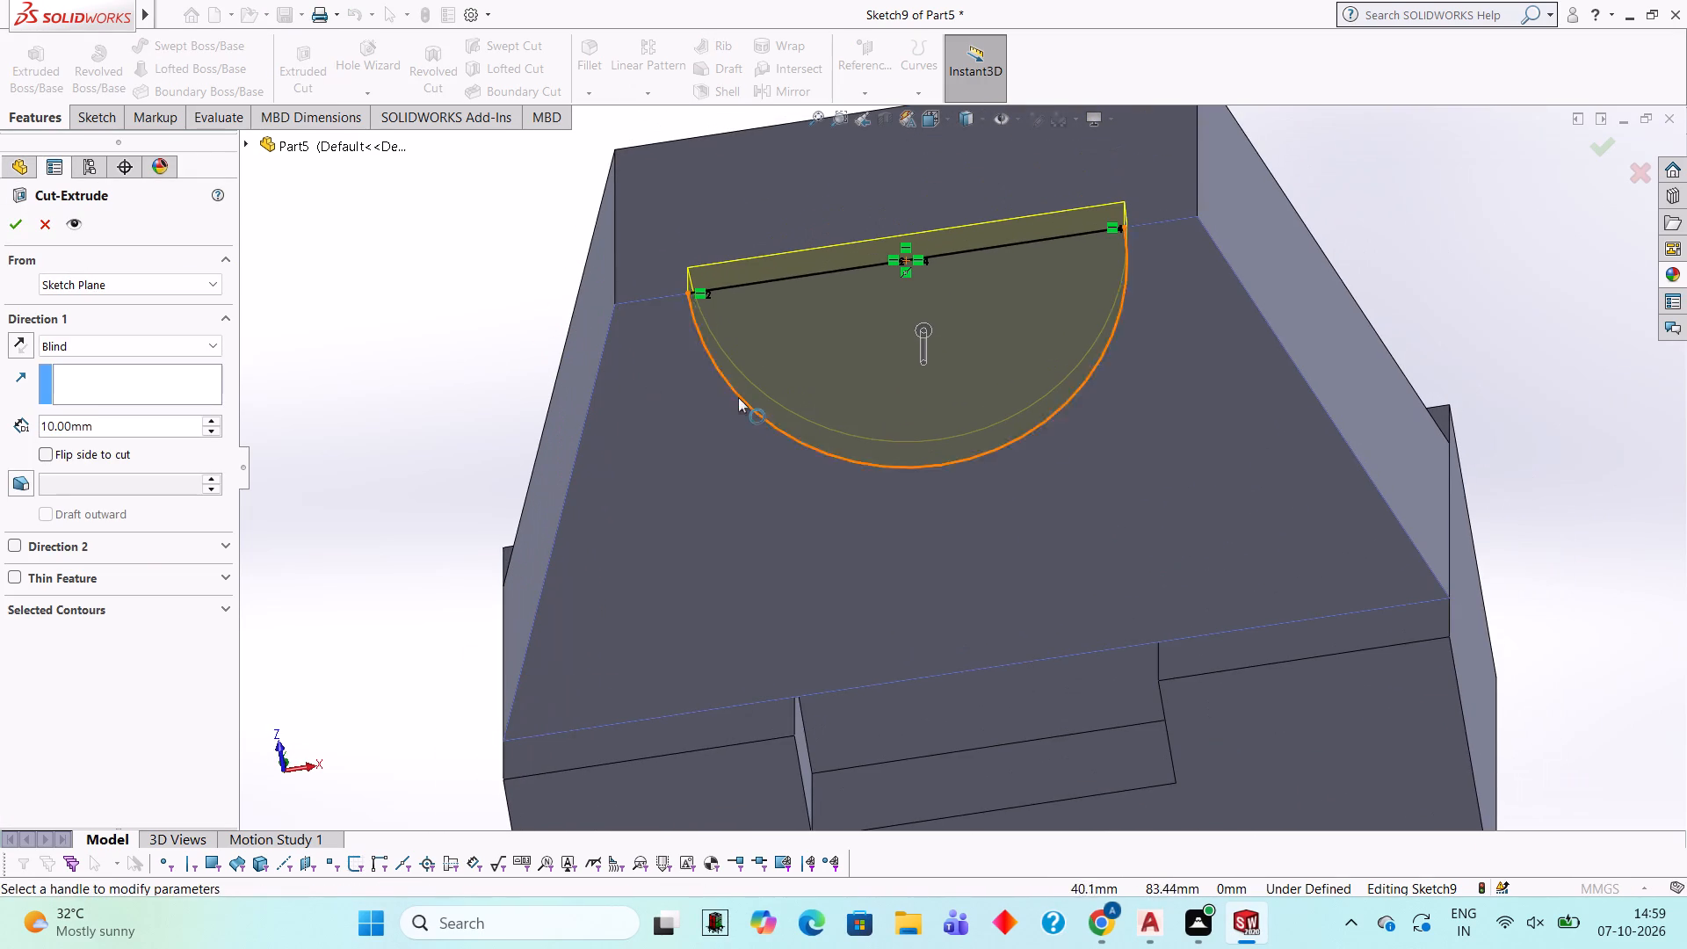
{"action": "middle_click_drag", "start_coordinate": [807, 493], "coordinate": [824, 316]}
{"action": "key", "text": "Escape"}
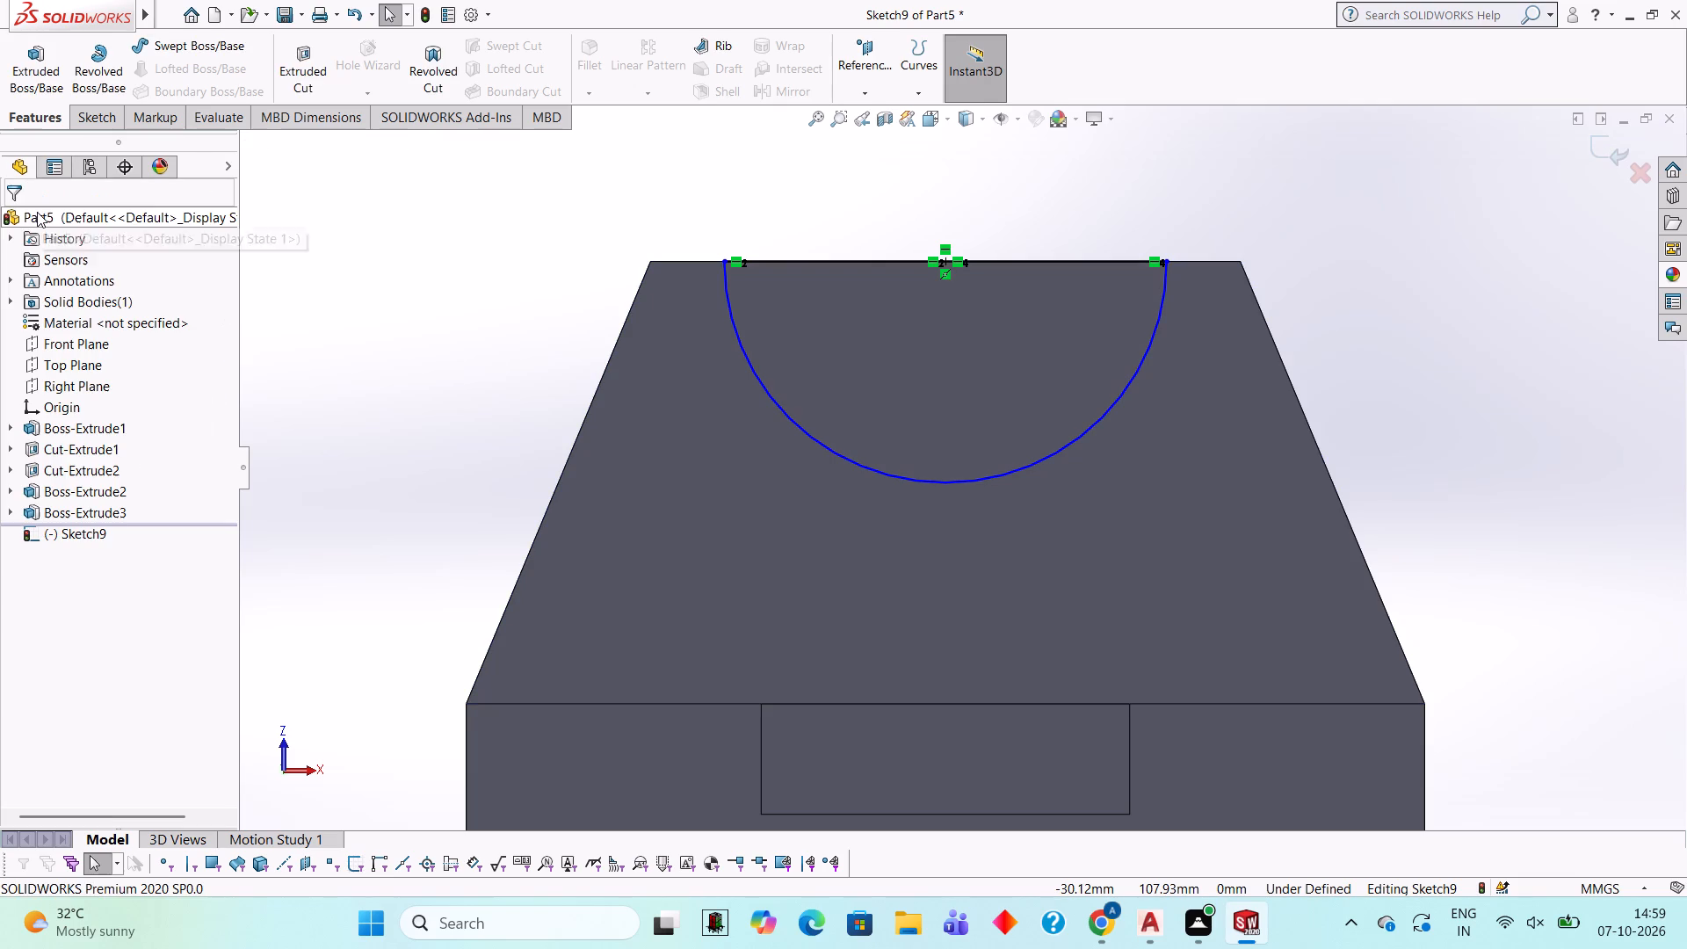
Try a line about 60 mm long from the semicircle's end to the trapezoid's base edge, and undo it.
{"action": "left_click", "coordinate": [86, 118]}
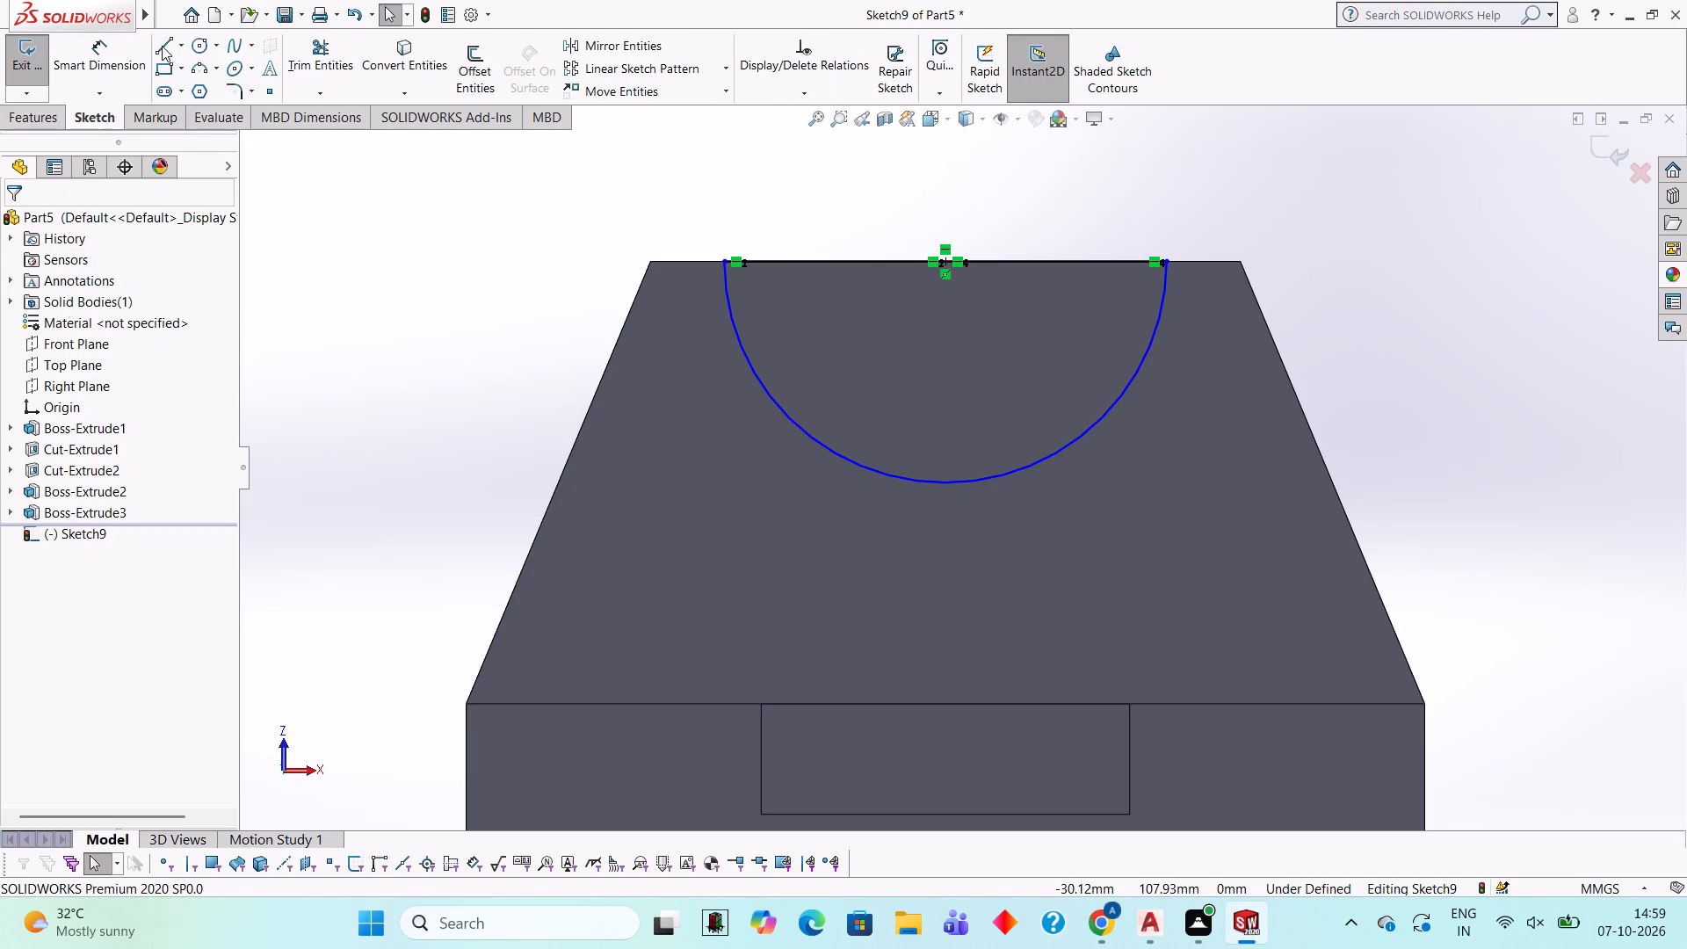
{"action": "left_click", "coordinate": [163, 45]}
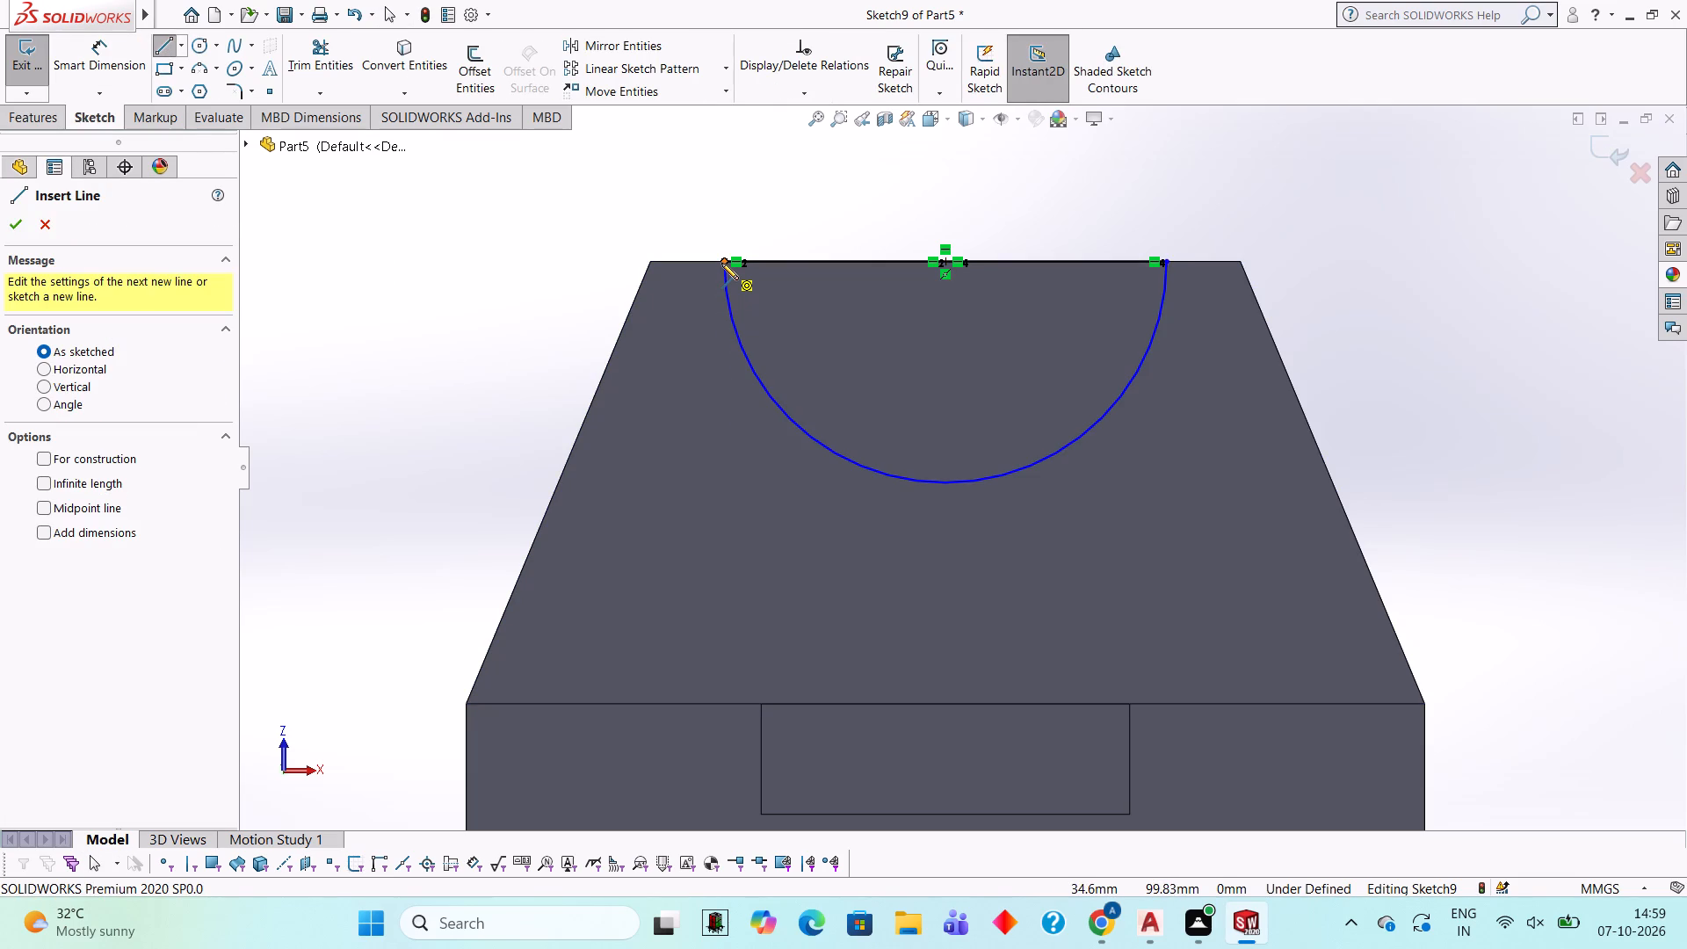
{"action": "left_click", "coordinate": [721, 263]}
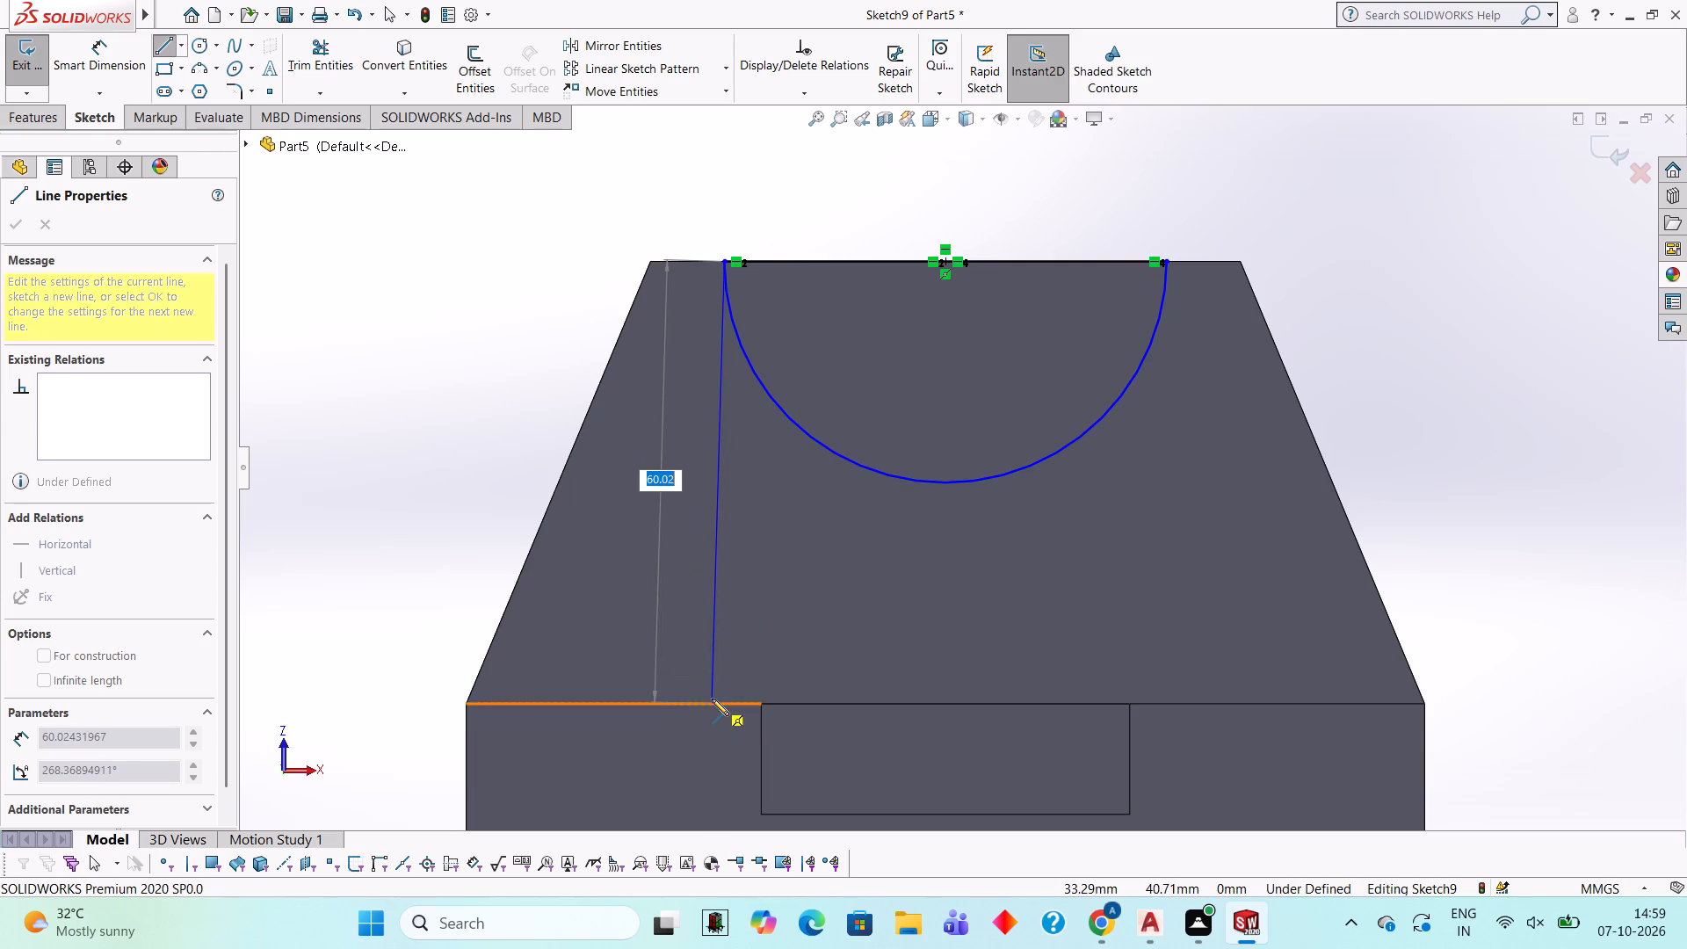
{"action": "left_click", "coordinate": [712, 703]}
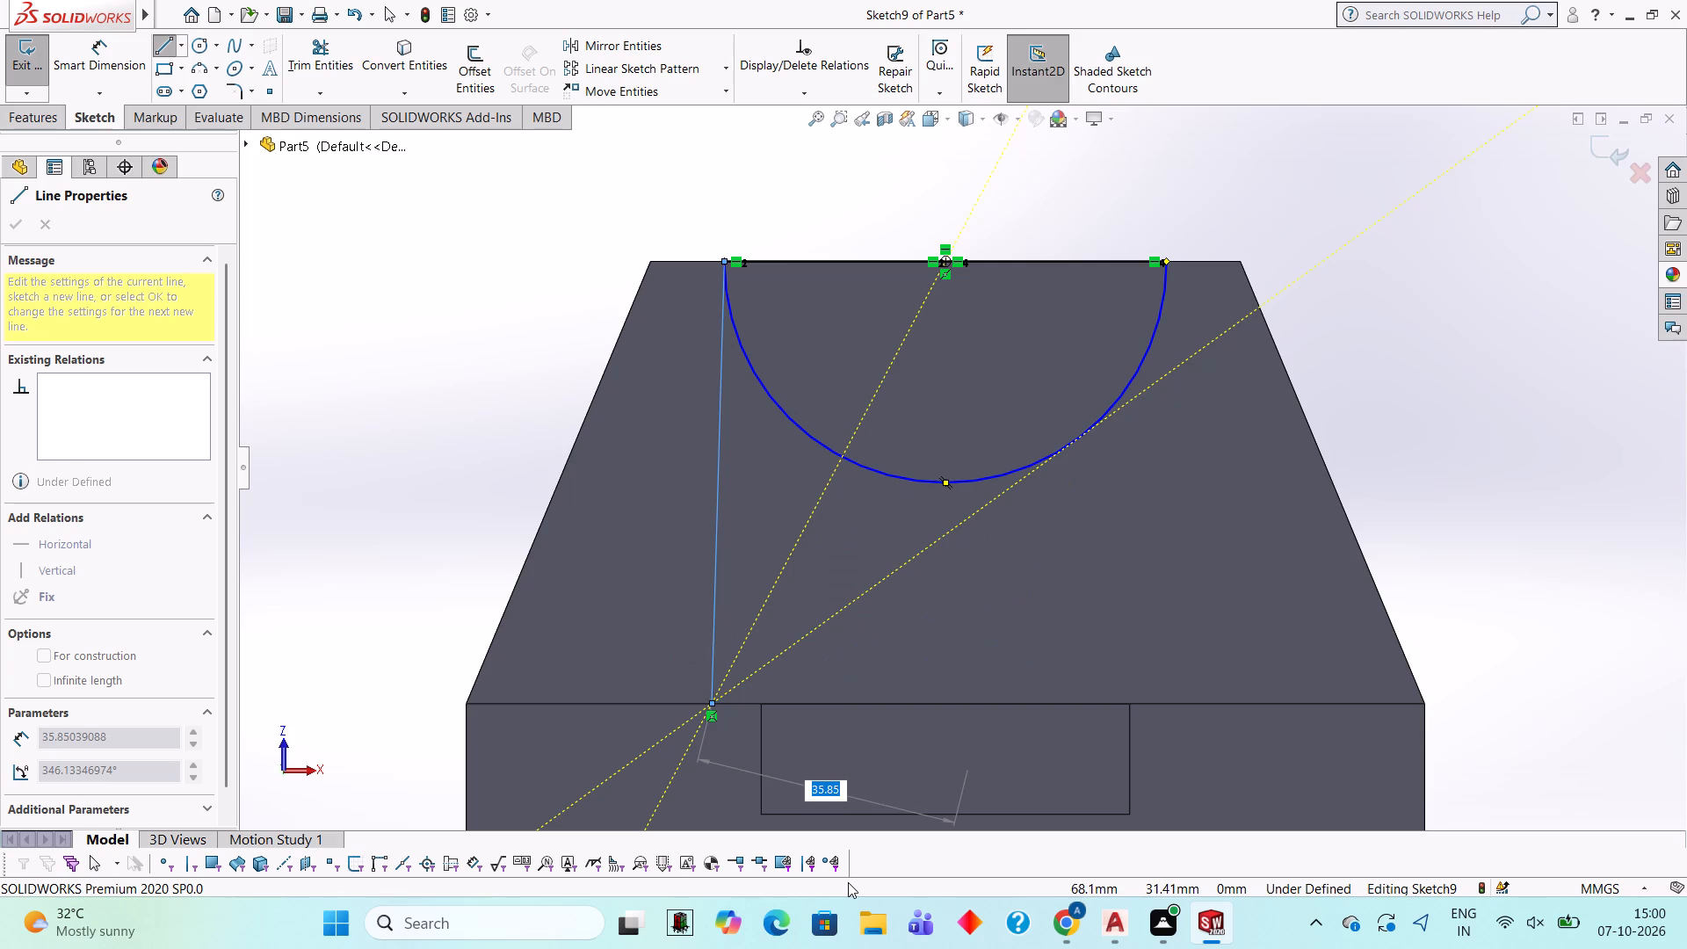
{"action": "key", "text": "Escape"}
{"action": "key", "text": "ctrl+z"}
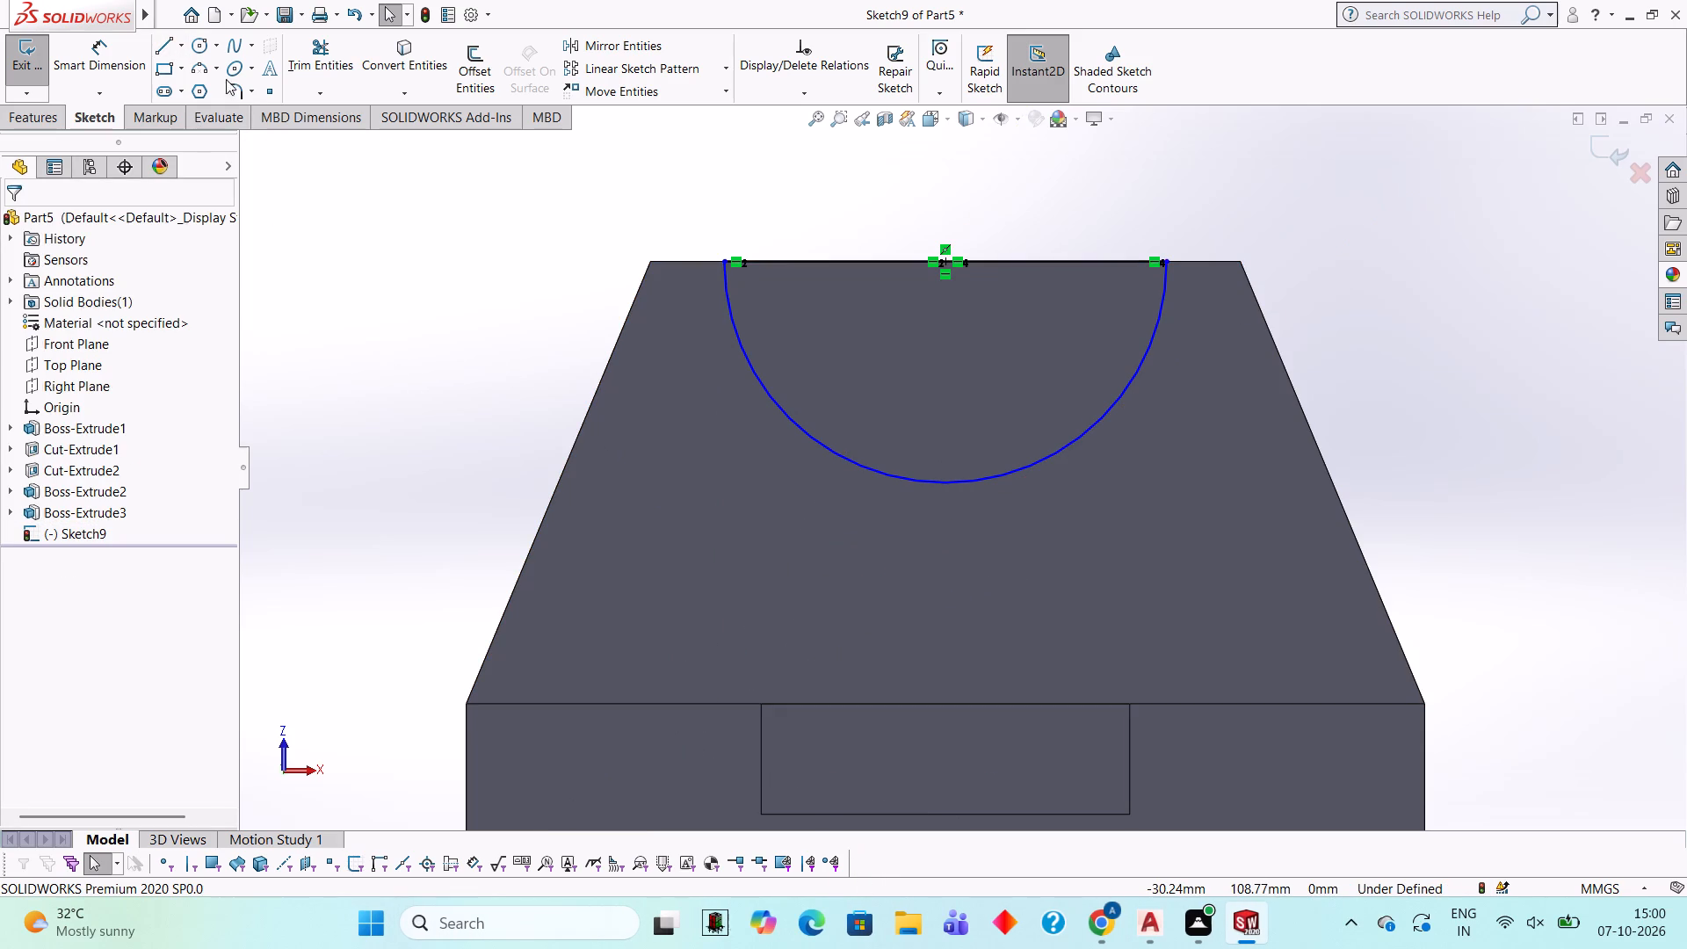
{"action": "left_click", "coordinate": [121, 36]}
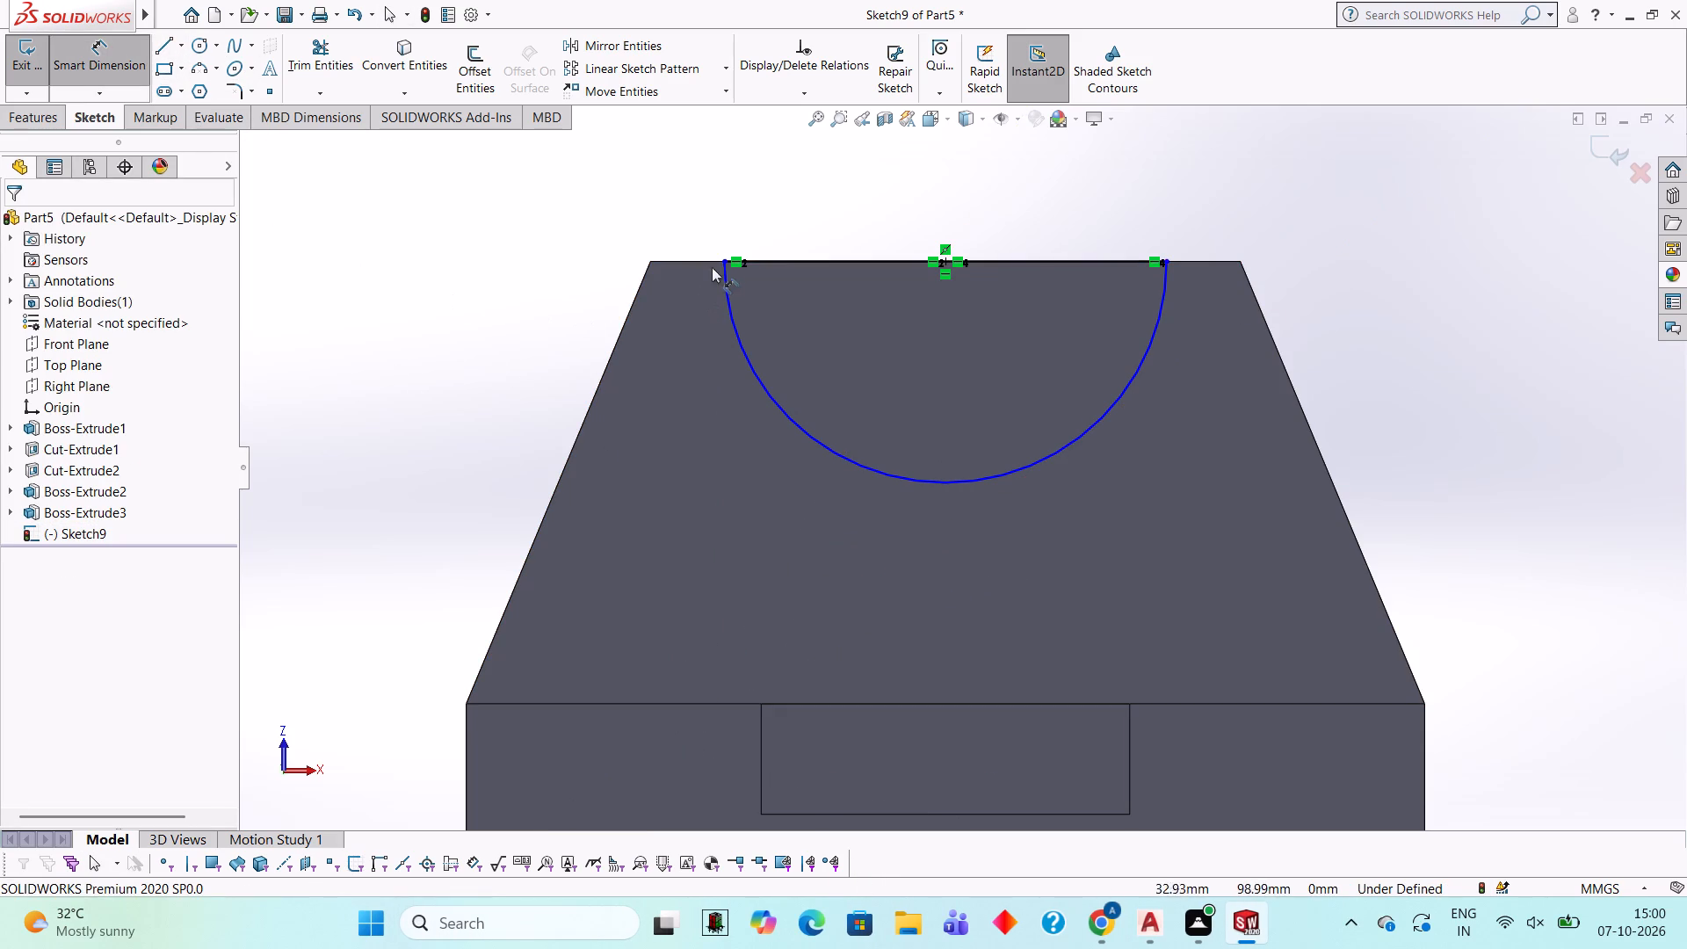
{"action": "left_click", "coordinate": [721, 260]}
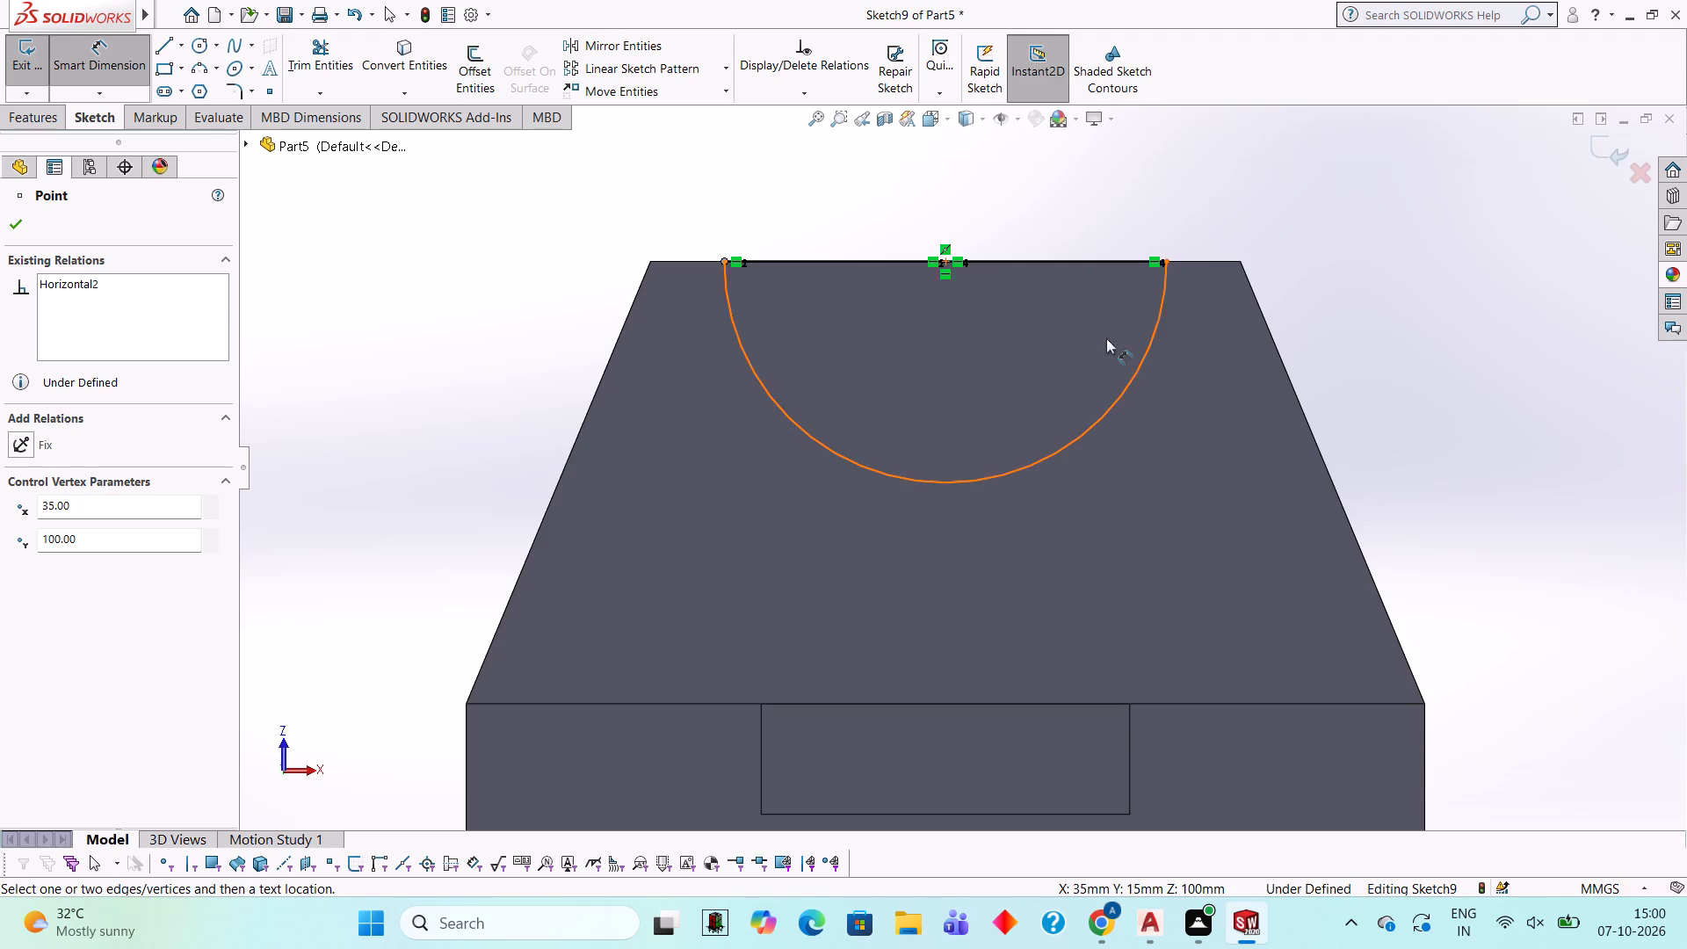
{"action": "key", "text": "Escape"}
Examine the semicircle sketch on the boss's underside in relation to the notched block.
{"action": "scroll", "coordinate": [802, 865], "scroll_direction": "up", "scroll_amount": 1}
{"action": "scroll", "coordinate": [909, 637], "scroll_direction": "up", "scroll_amount": 1}
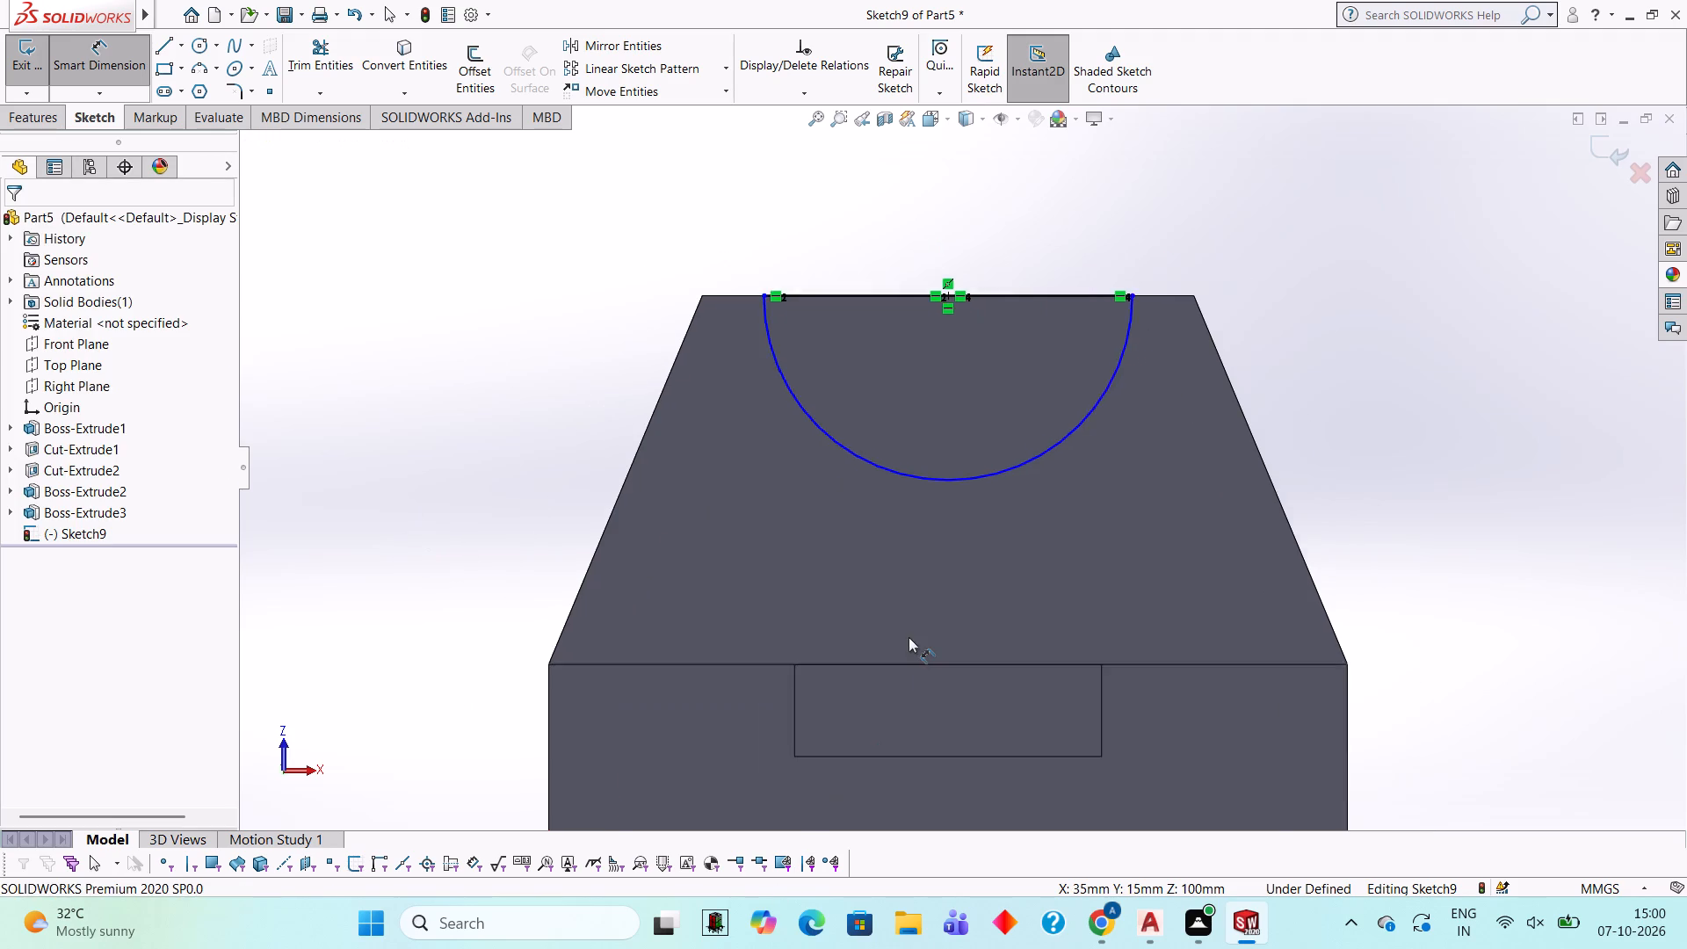
{"action": "scroll", "coordinate": [909, 637], "scroll_direction": "up", "scroll_amount": 1}
{"action": "middle_click_drag", "start_coordinate": [909, 637], "coordinate": [905, 779]}
{"action": "scroll", "coordinate": [905, 779], "scroll_direction": "up", "scroll_amount": 2}
{"action": "middle_click_drag", "start_coordinate": [966, 706], "coordinate": [974, 618]}
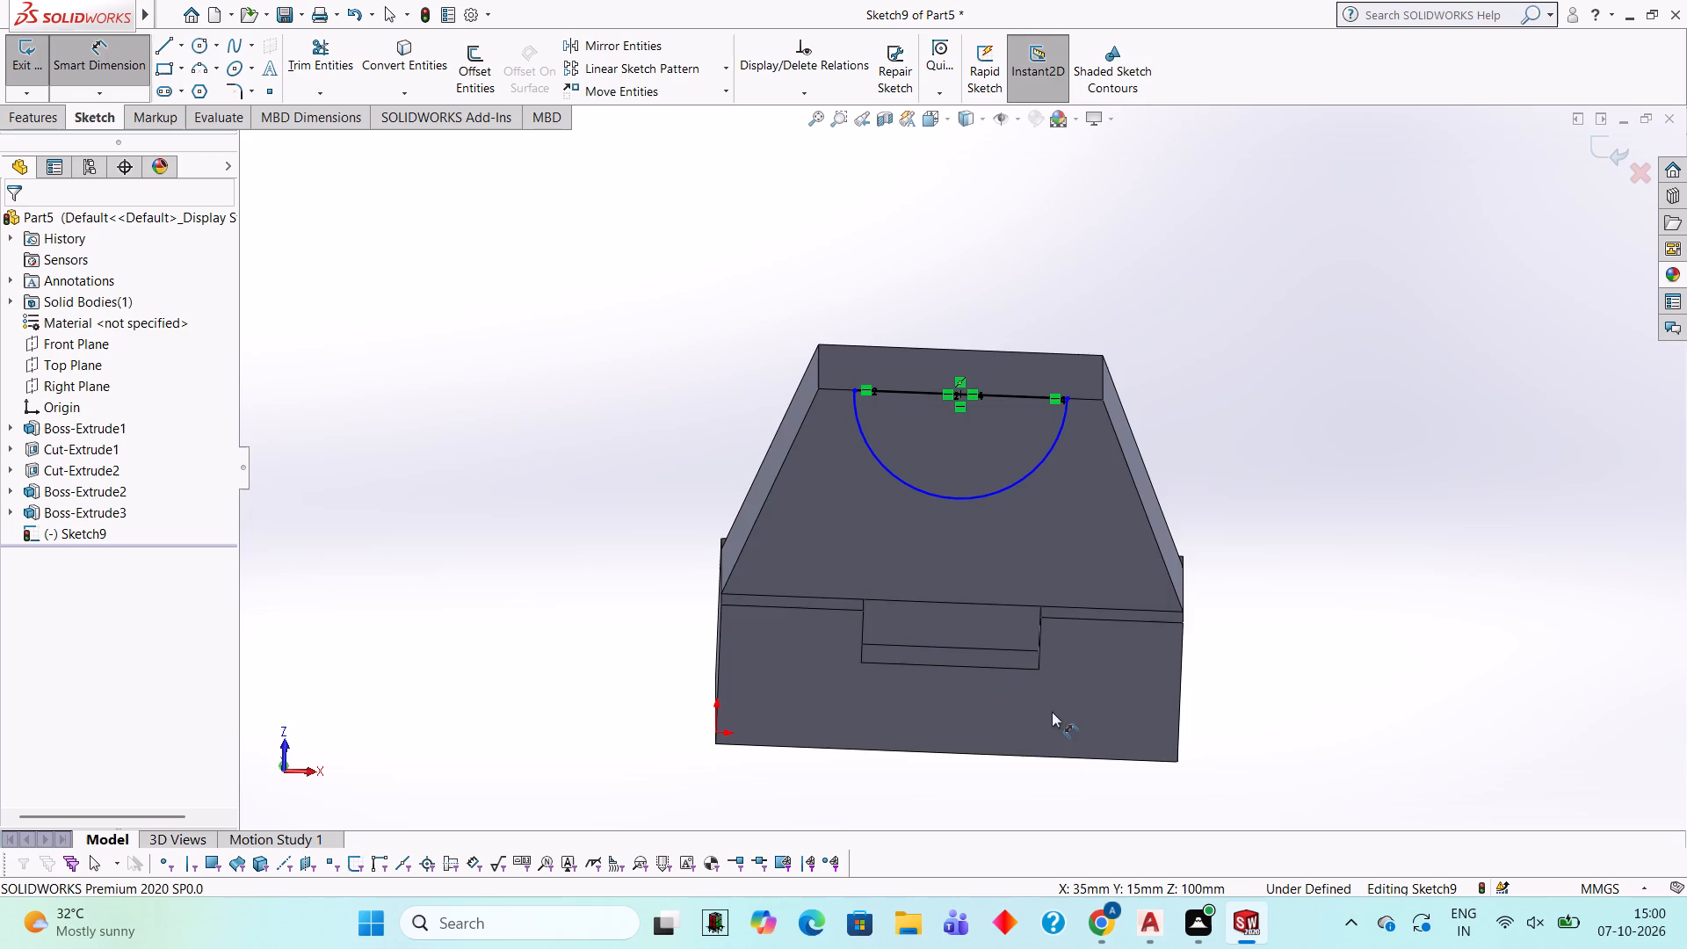
{"action": "middle_click_drag", "start_coordinate": [1061, 708], "coordinate": [1062, 626]}
{"action": "middle_click_drag", "start_coordinate": [1035, 642], "coordinate": [1029, 642]}
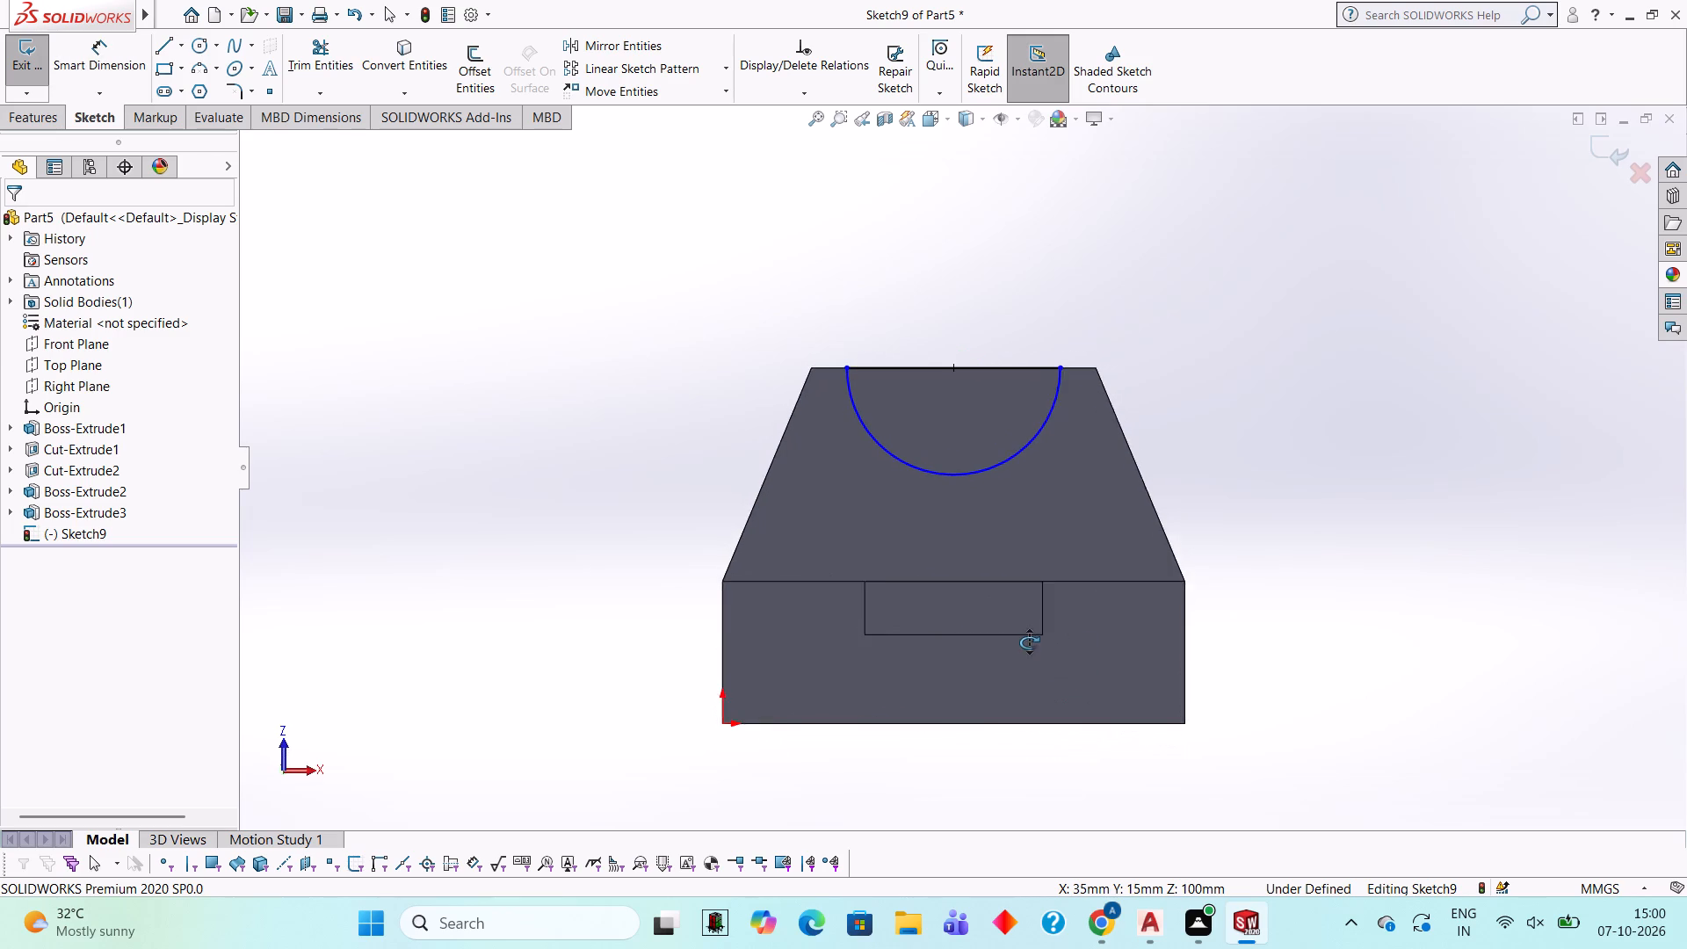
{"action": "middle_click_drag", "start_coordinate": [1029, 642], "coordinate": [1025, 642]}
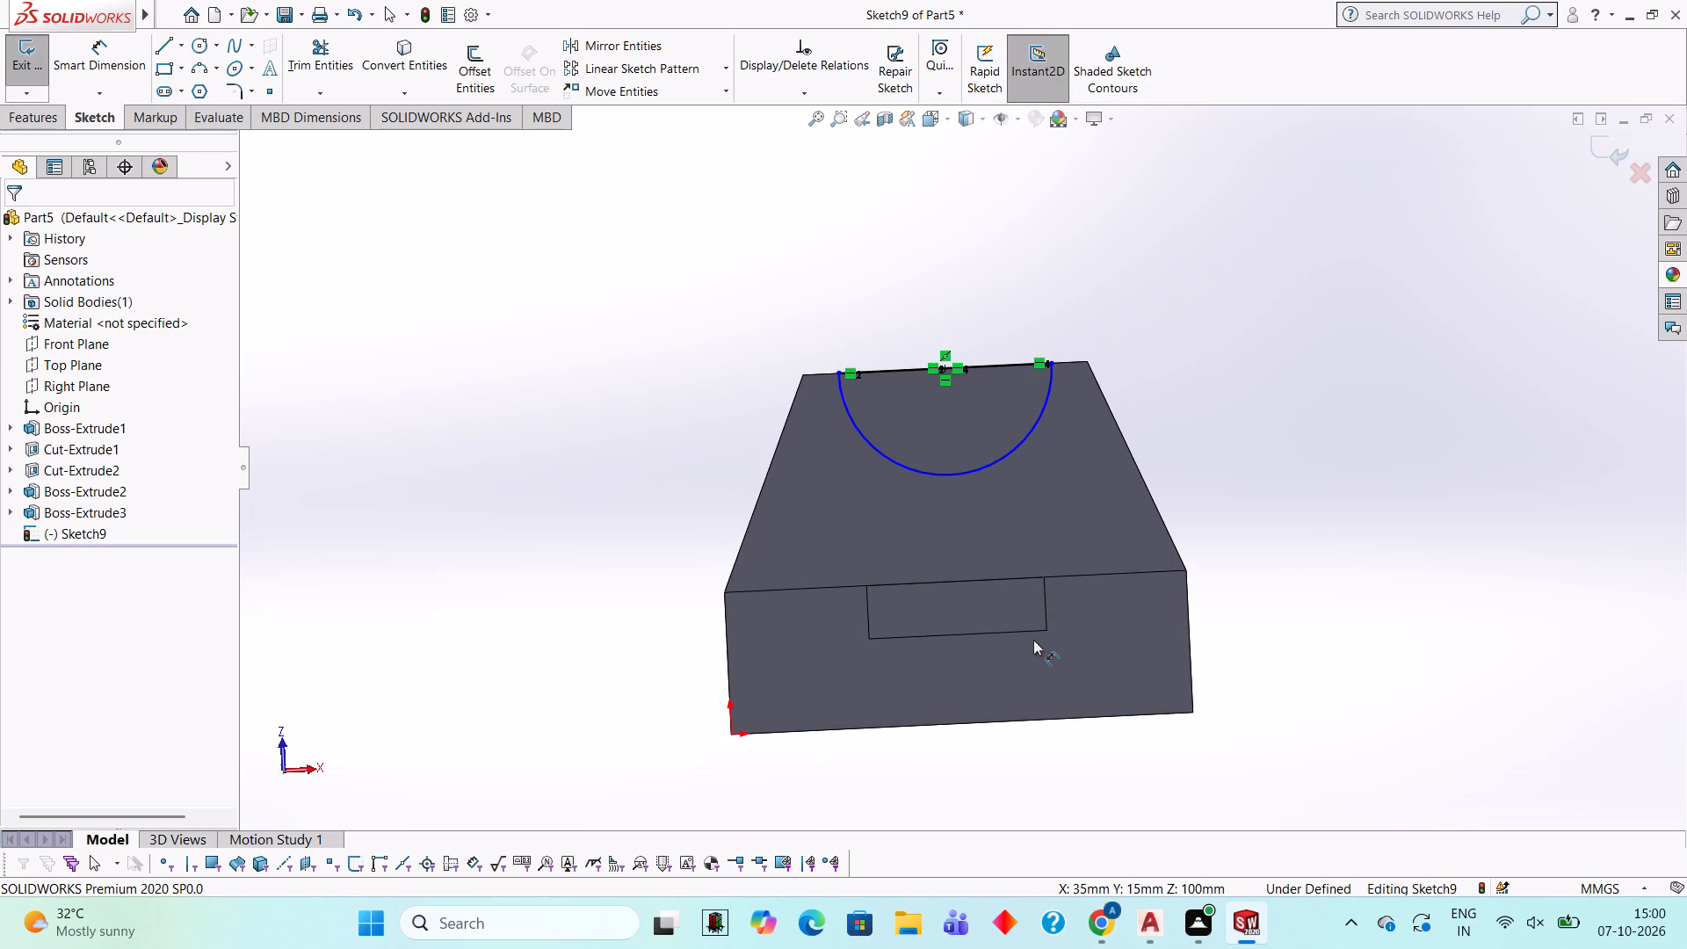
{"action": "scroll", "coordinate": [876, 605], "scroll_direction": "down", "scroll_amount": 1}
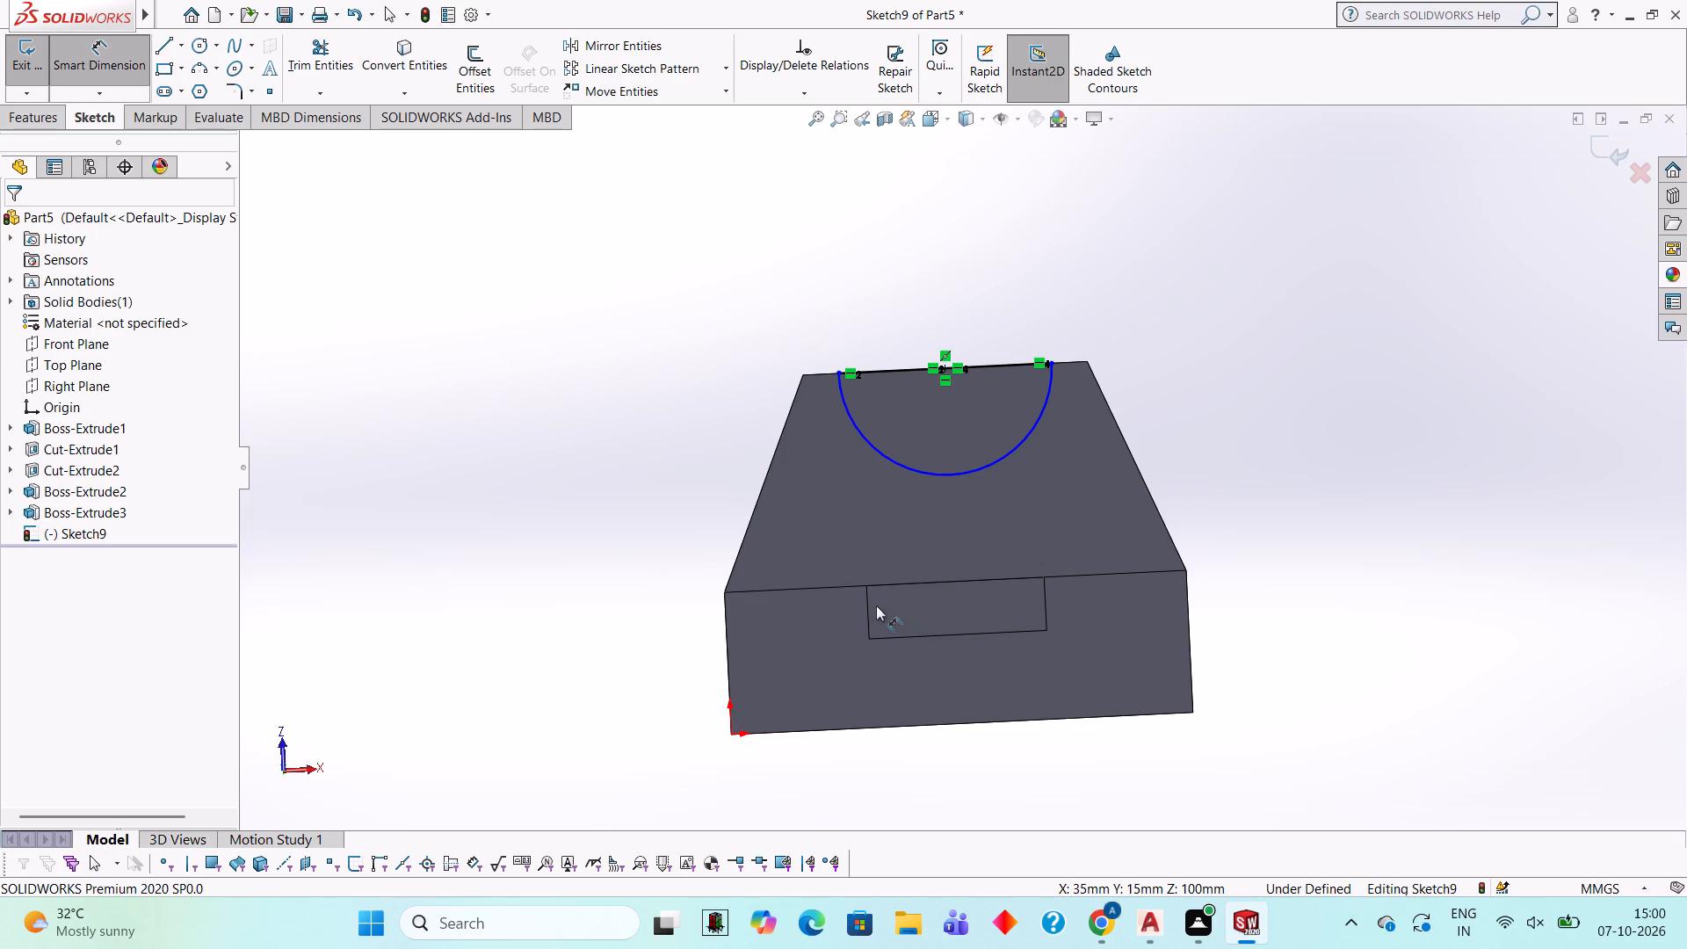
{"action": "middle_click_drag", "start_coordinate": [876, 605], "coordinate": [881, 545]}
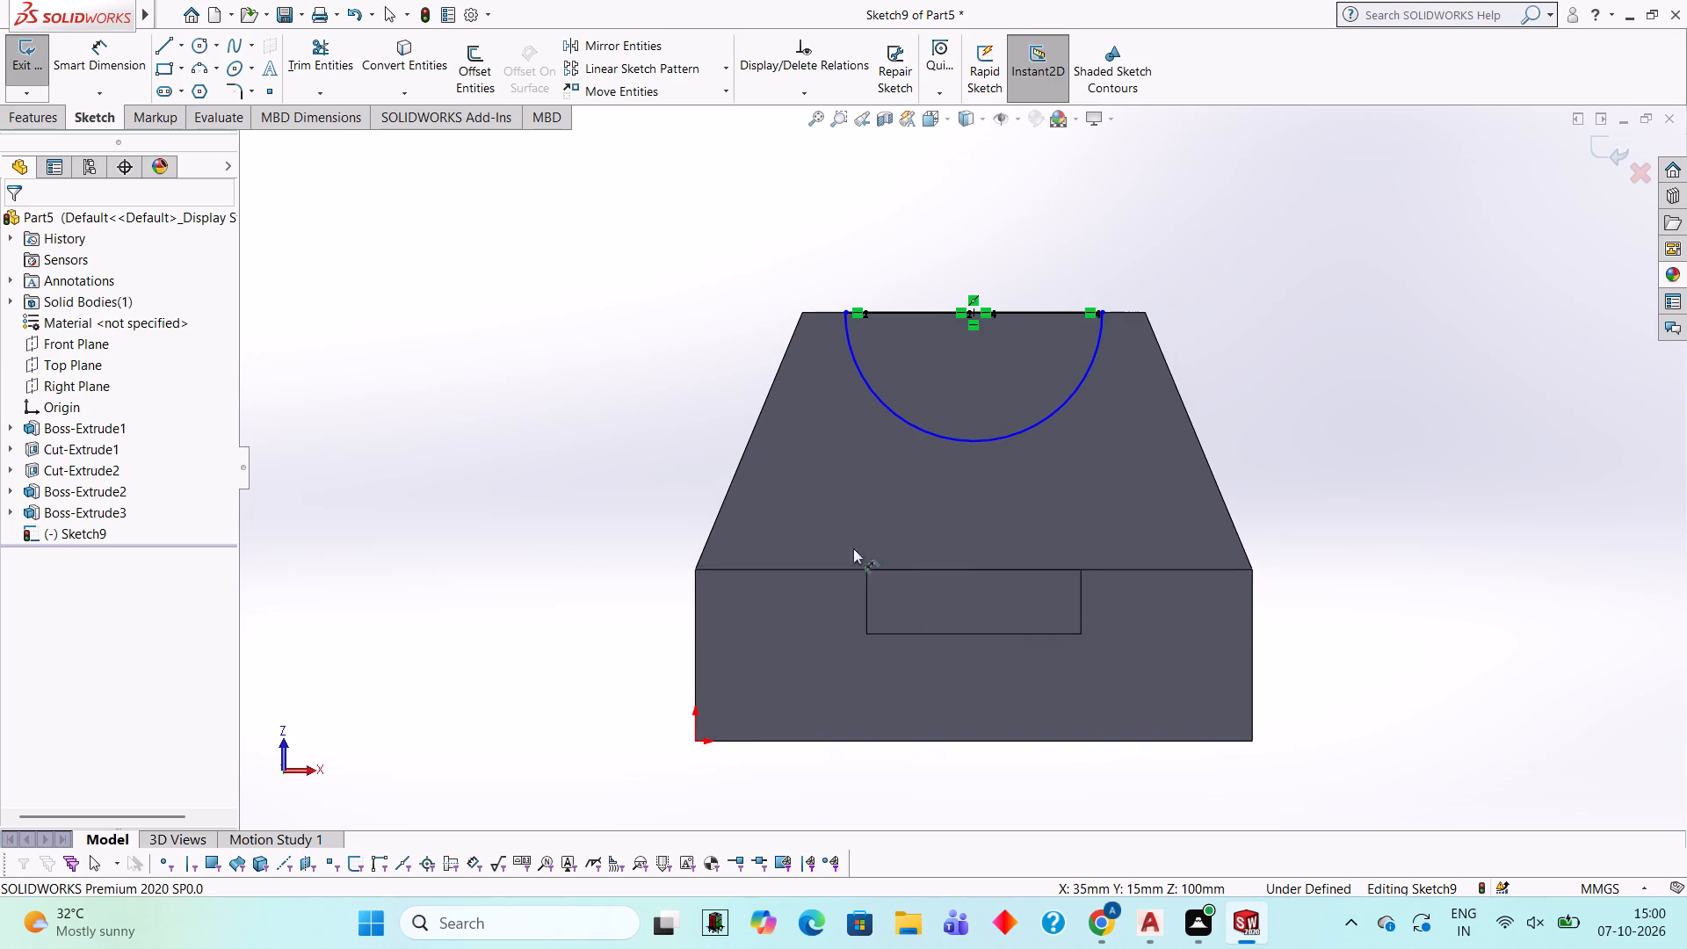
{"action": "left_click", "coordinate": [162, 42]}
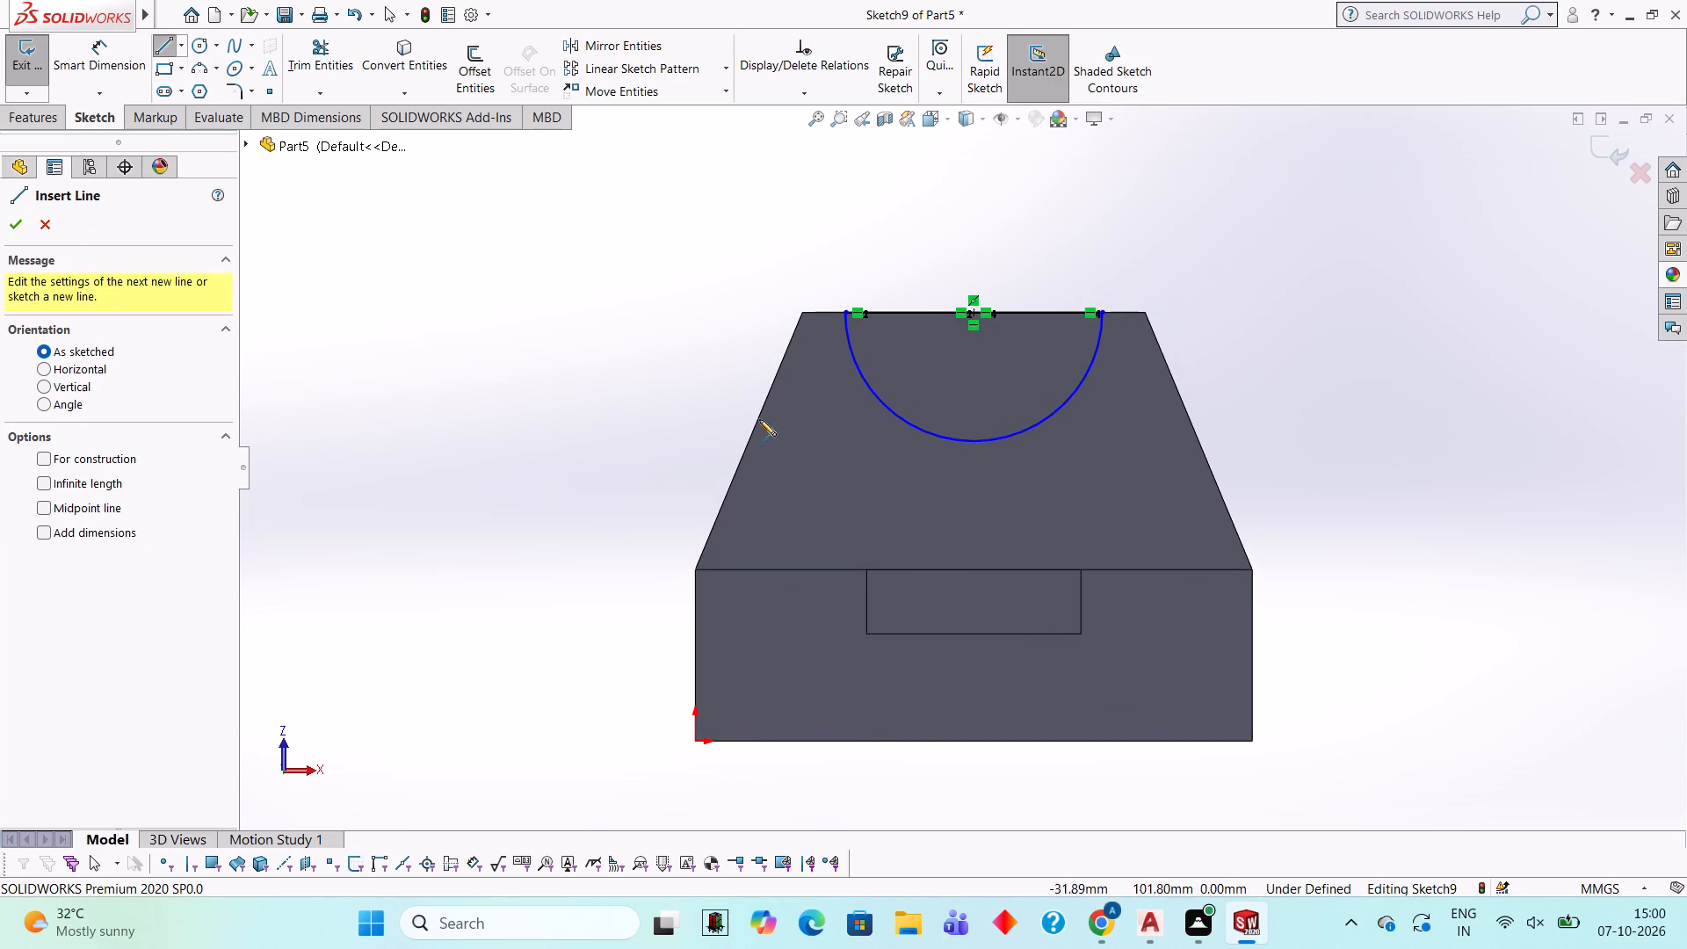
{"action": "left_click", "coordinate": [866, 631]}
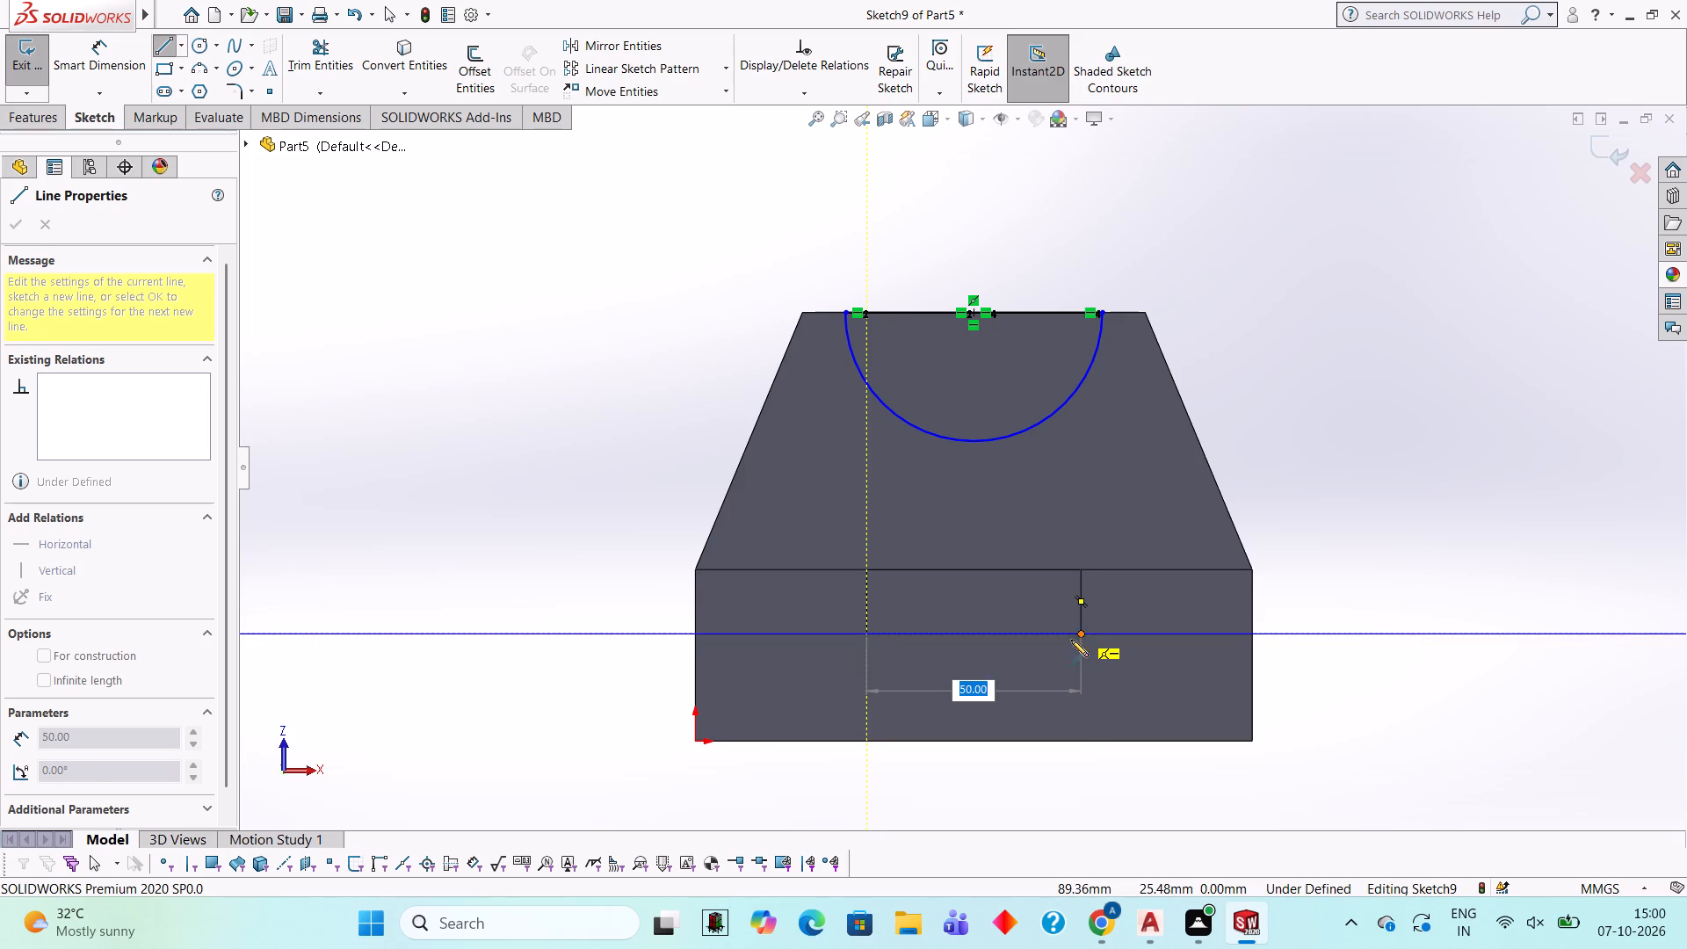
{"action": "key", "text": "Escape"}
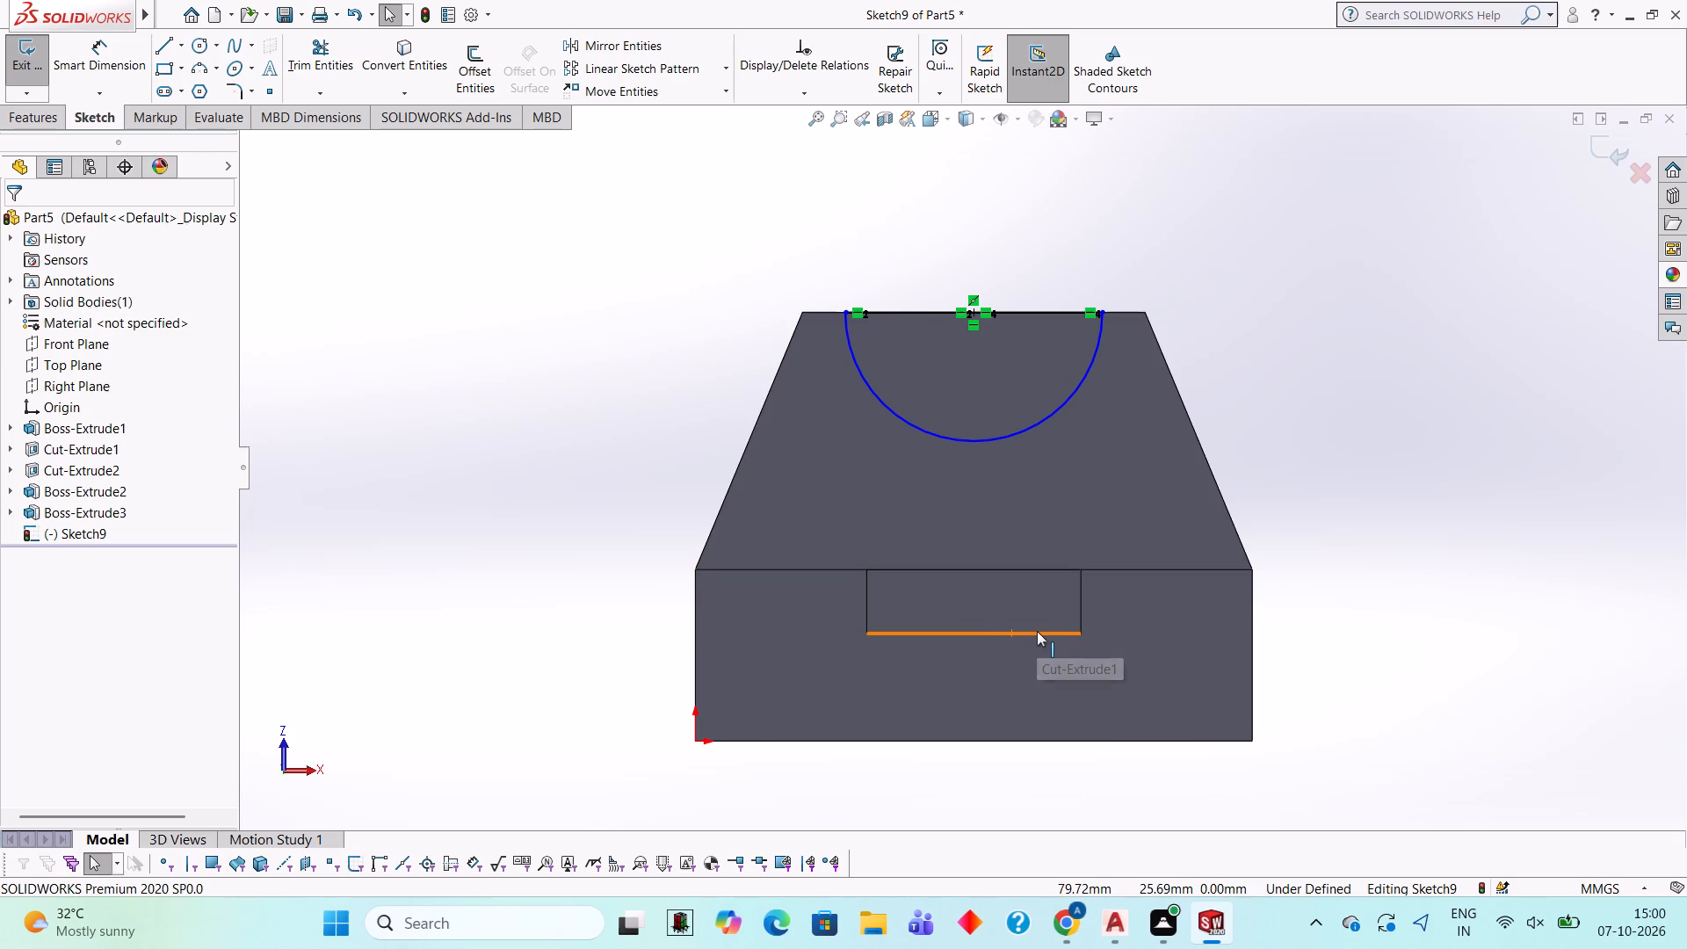
Undo the trim, the closing line and the 30 mm radius circle on the boss's underside.
{"action": "key", "text": "ctrl+z"}
{"action": "key", "text": "ctrl+z"}
{"action": "key", "text": "ctrl+z"}
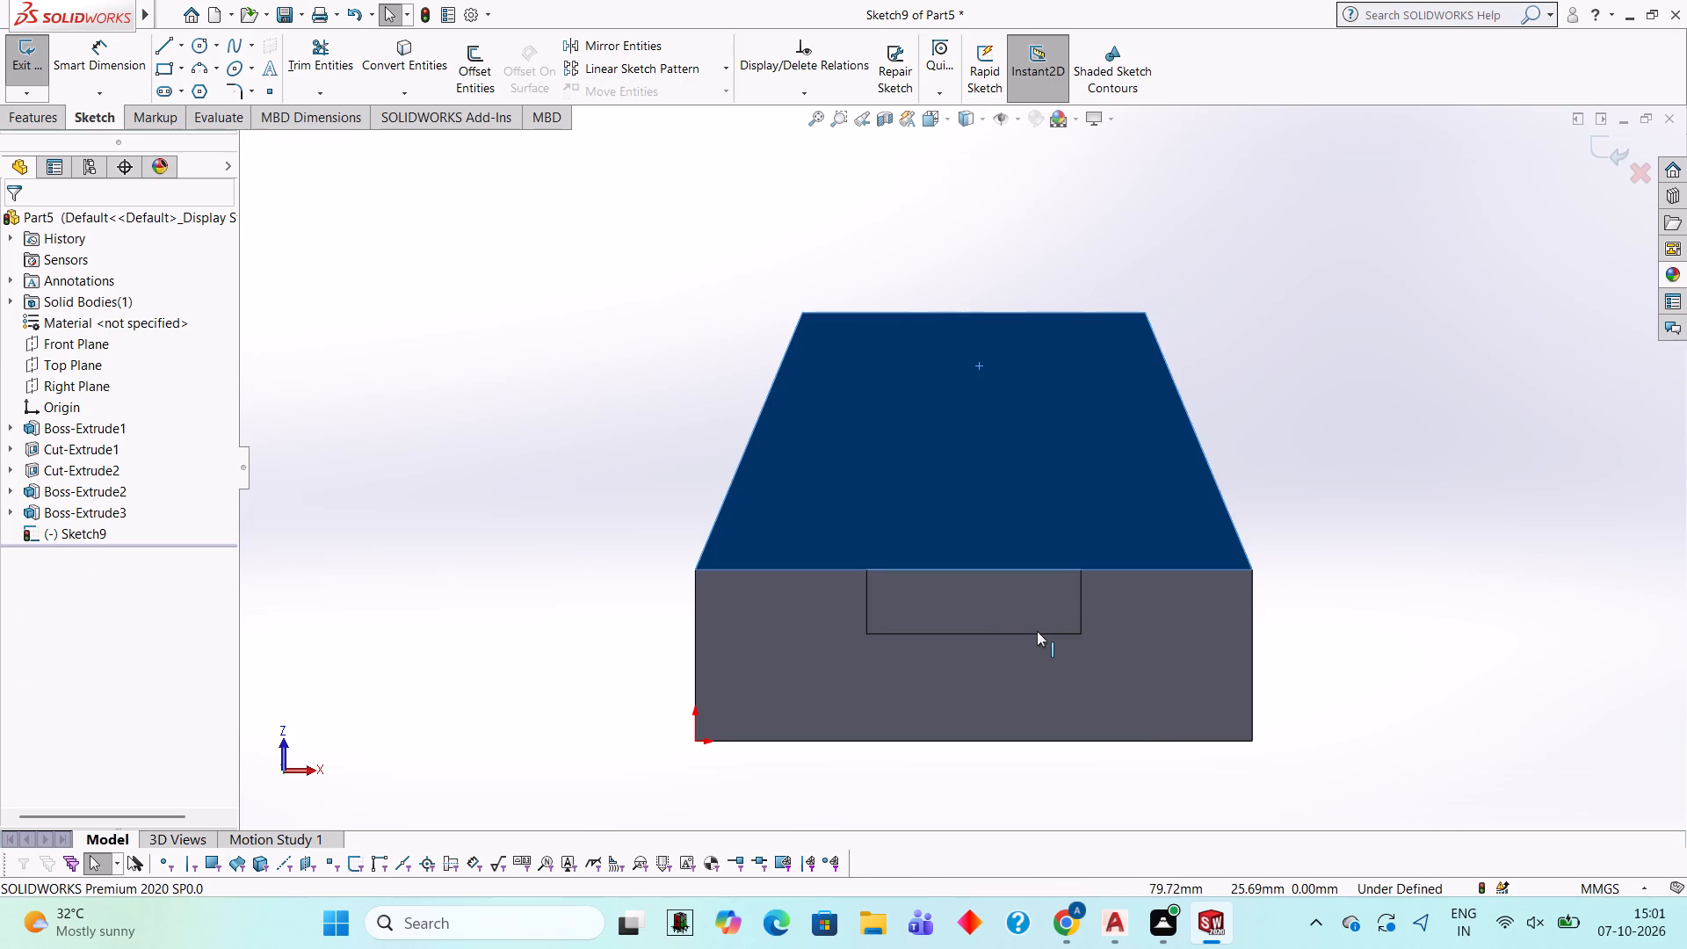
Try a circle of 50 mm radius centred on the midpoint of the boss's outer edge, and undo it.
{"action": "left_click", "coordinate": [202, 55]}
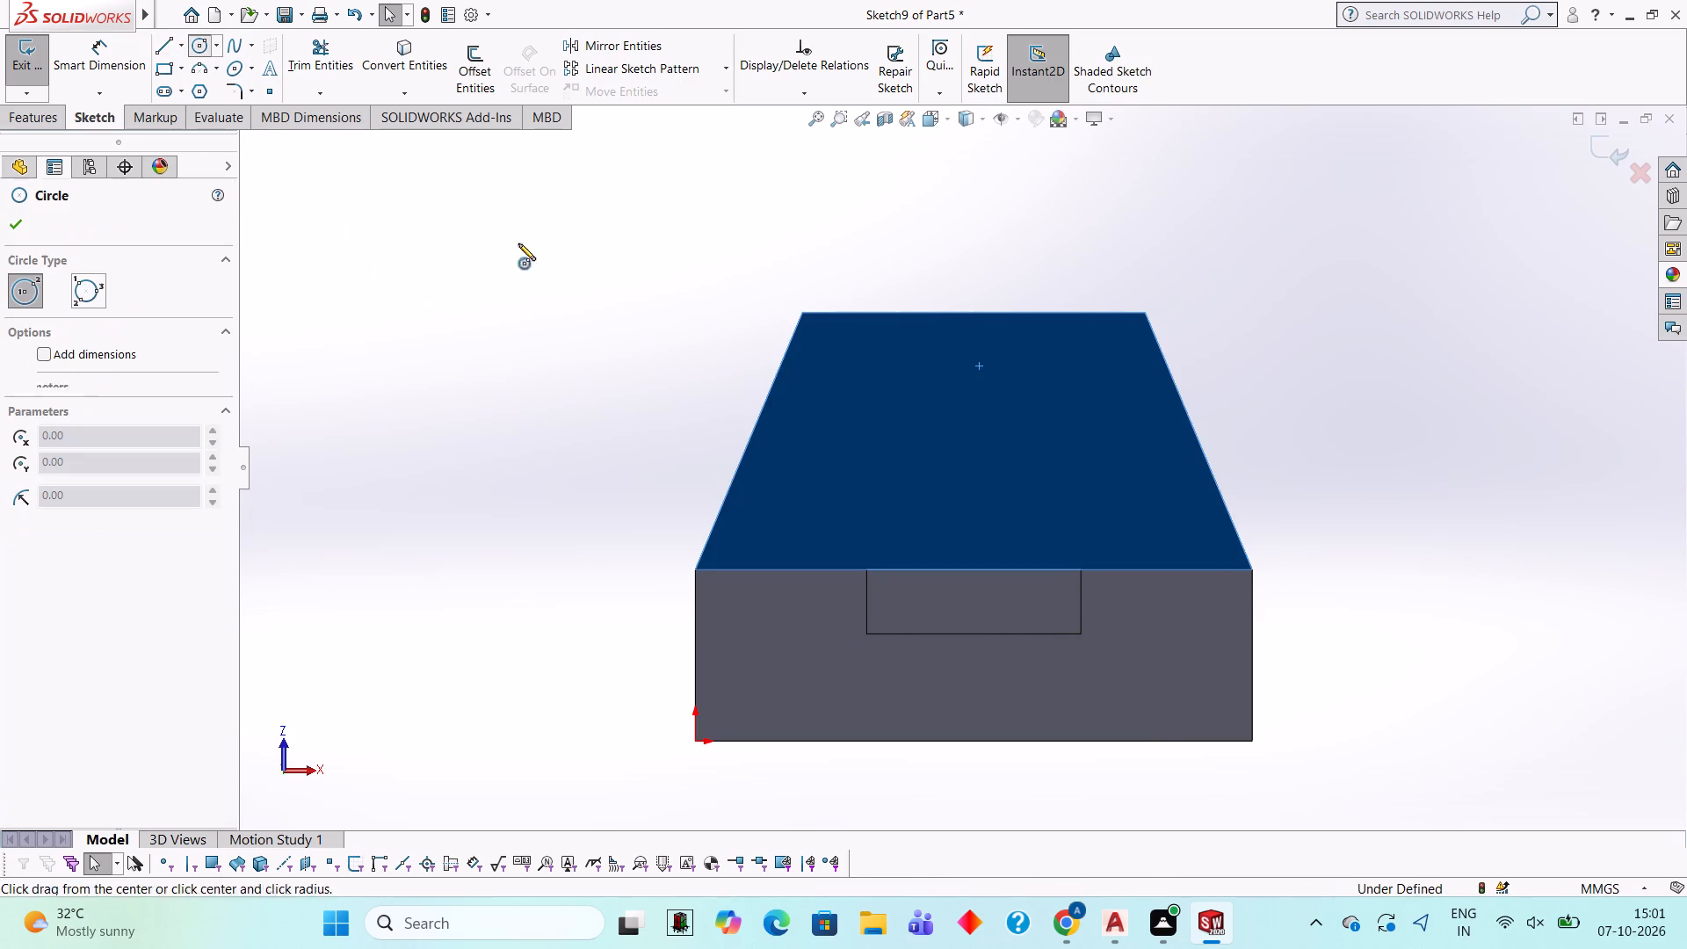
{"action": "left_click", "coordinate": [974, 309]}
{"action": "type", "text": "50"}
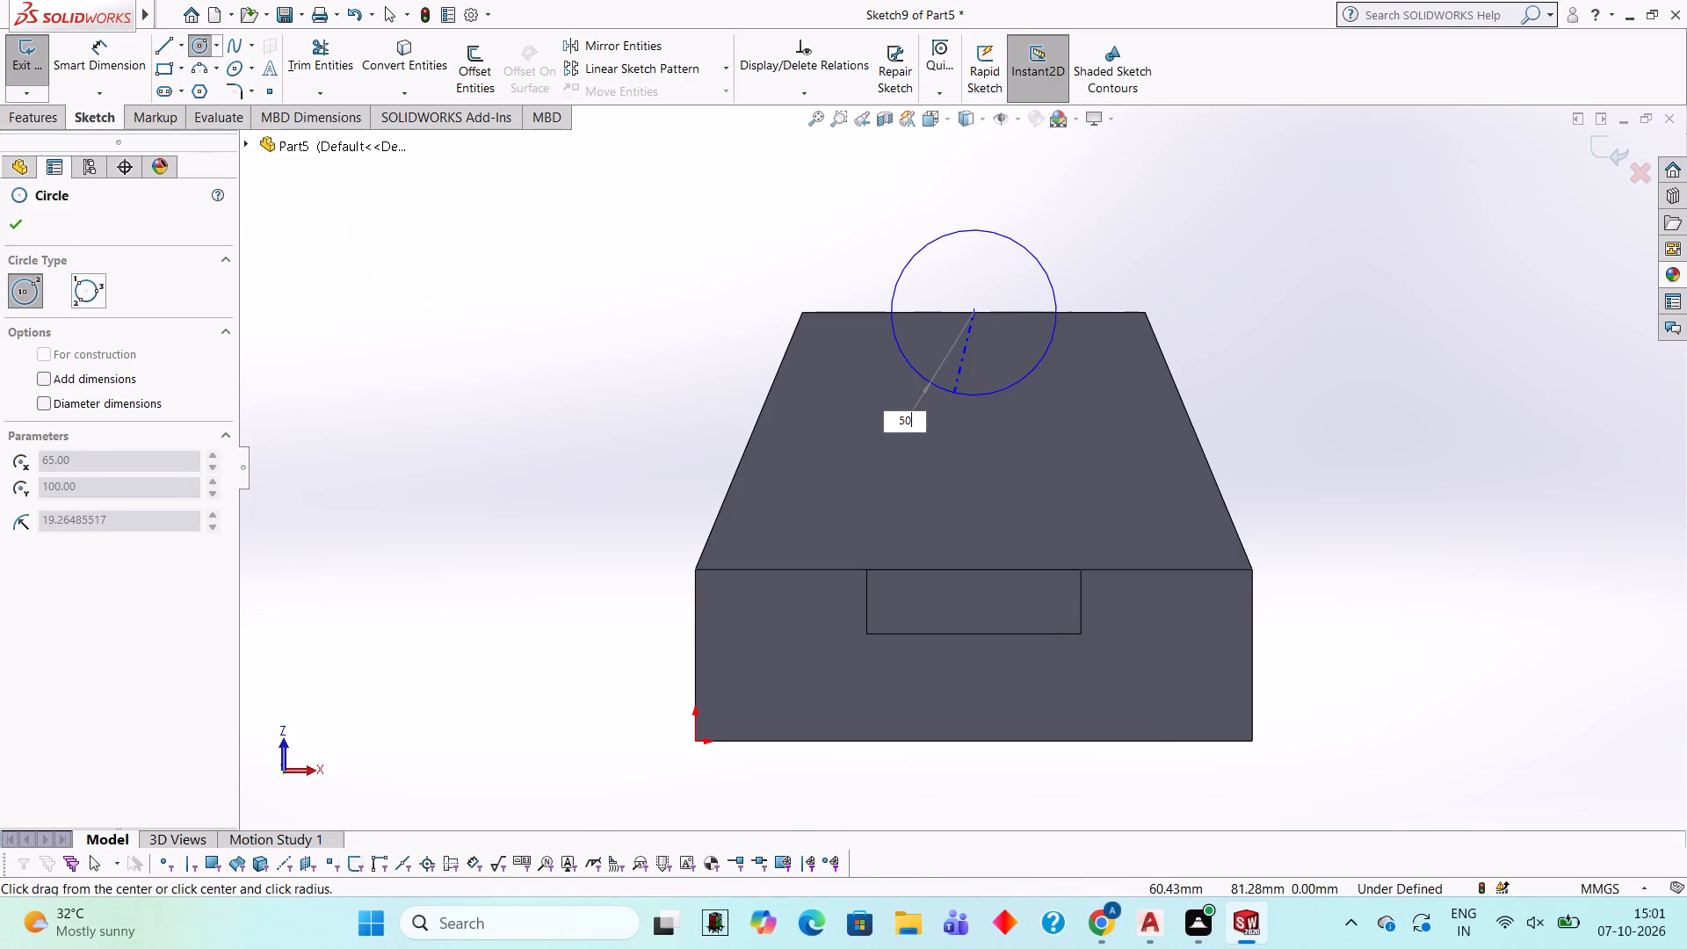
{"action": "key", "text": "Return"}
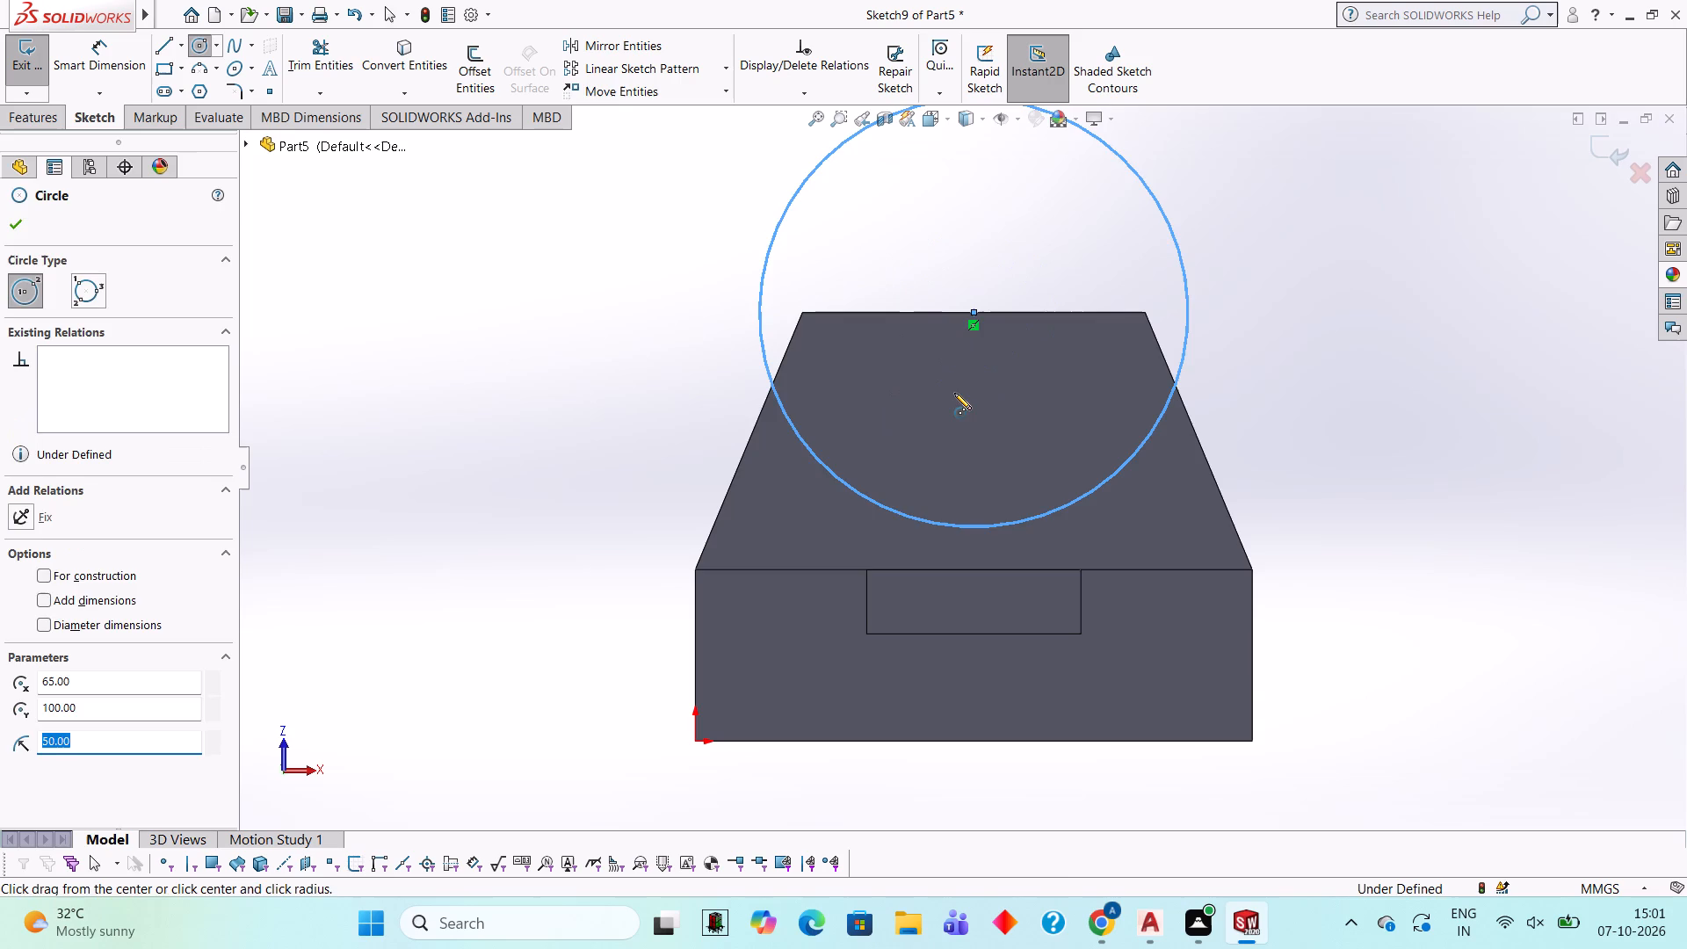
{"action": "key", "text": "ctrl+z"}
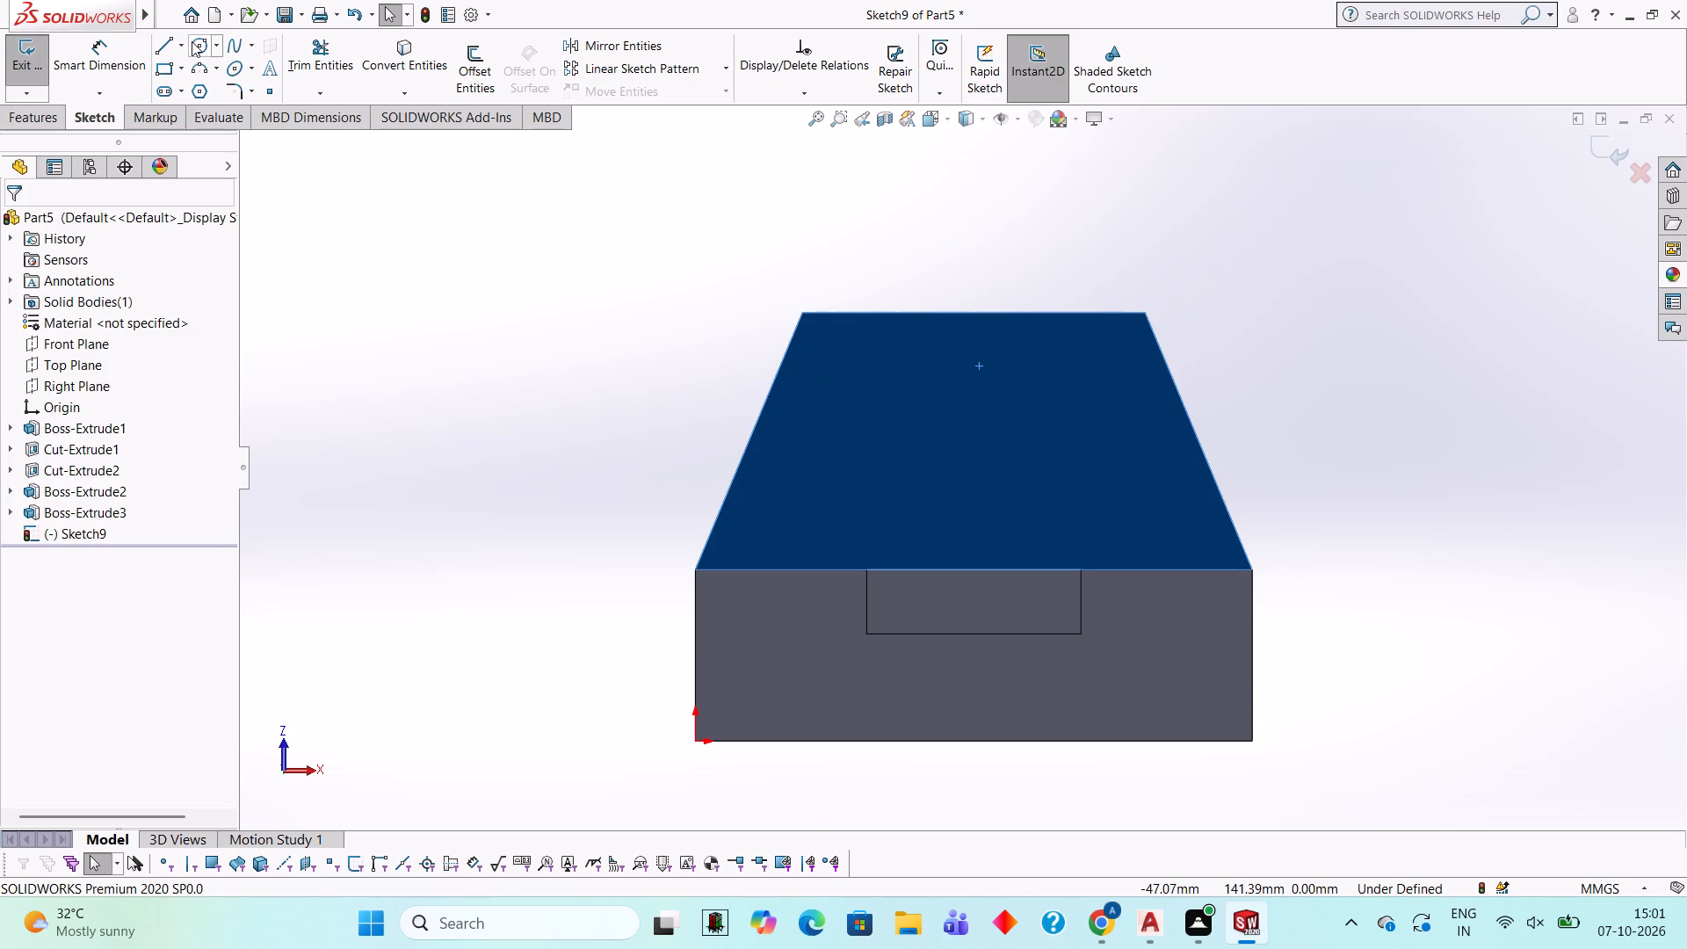
Sketch a circle of 25 mm radius on the boss's underside, centred on the midpoint of its outer edge.
{"action": "left_click", "coordinate": [192, 41]}
{"action": "left_click", "coordinate": [974, 314]}
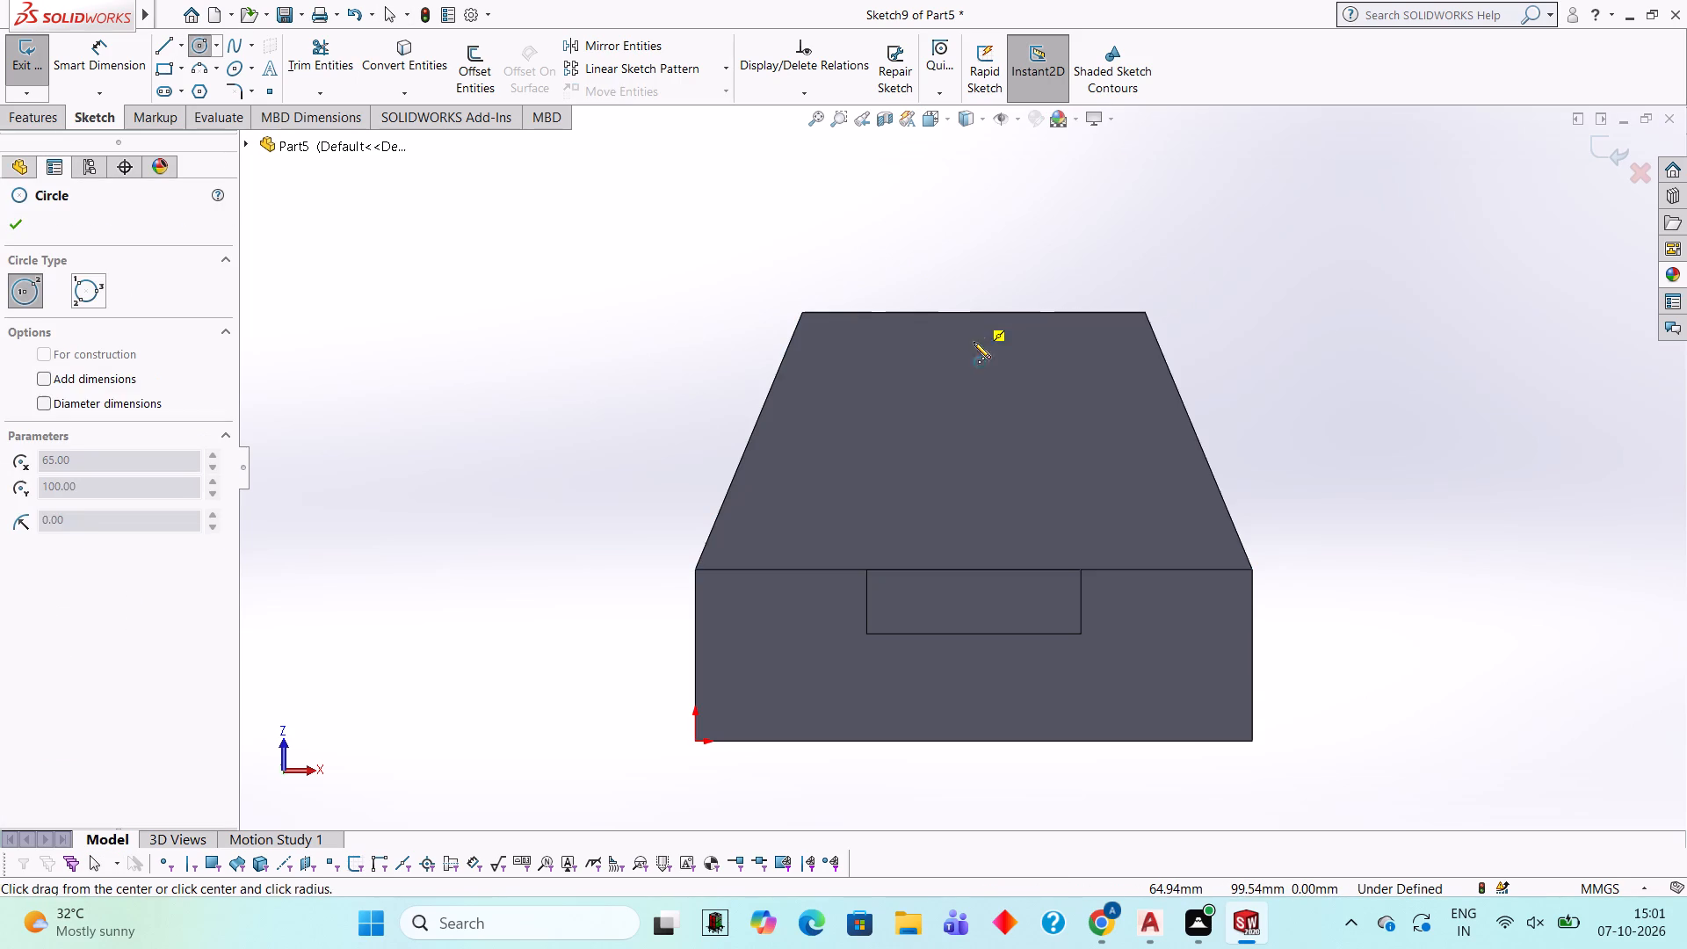
{"action": "type", "text": "25"}
{"action": "key", "text": "Return"}
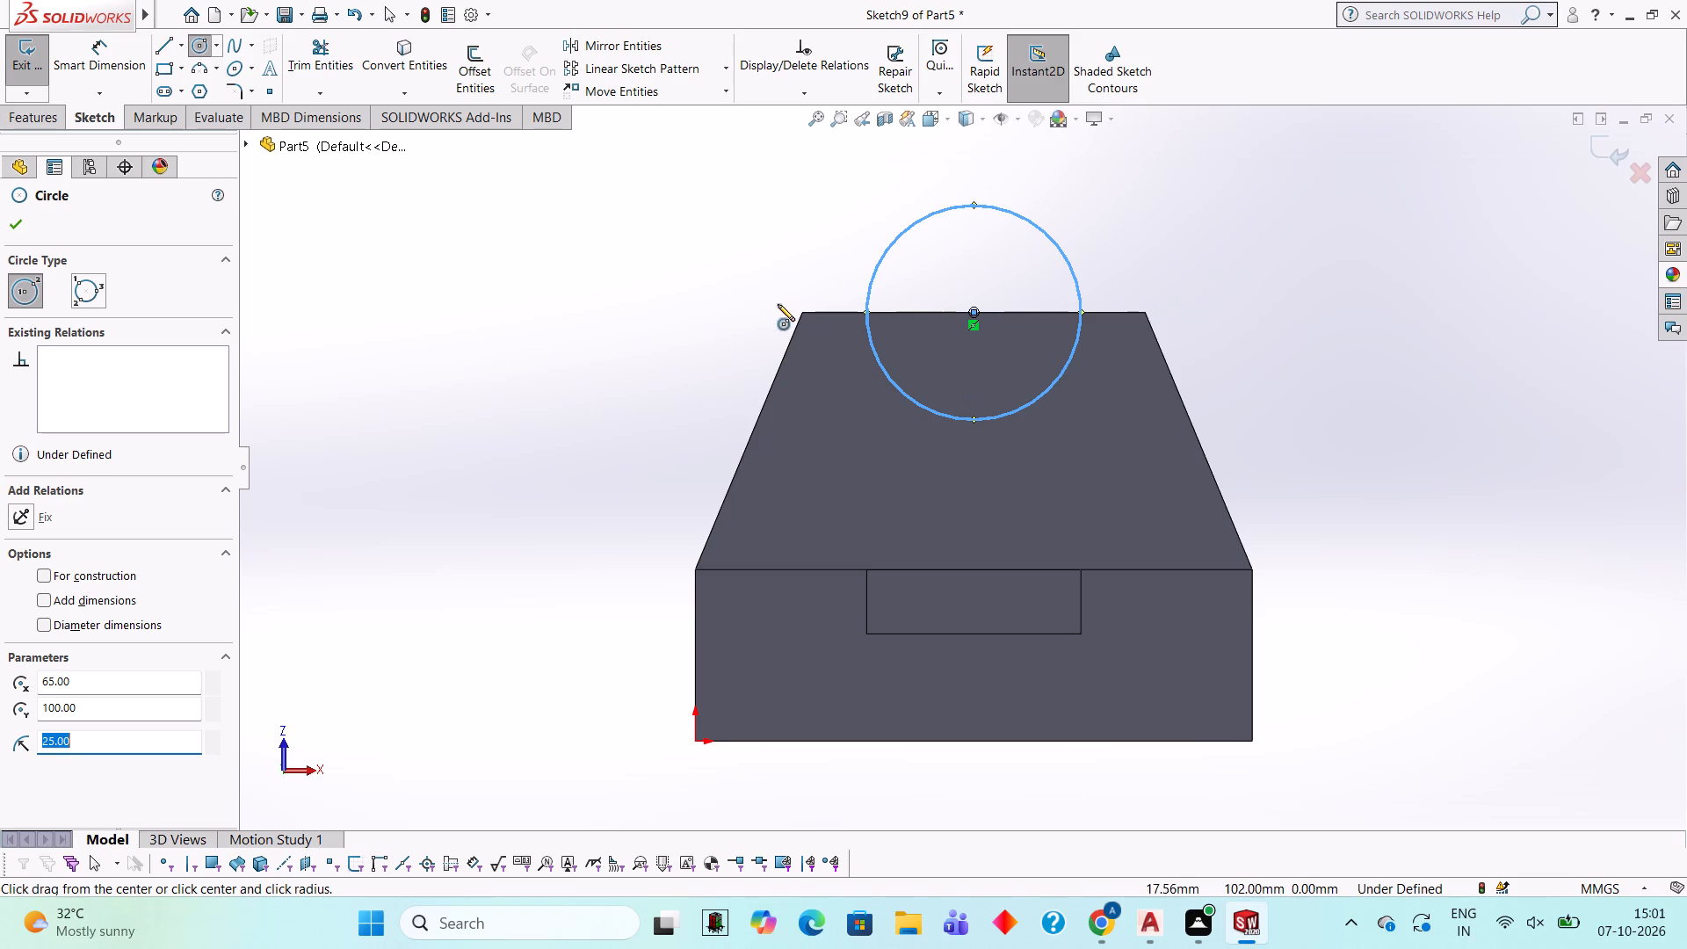
Draw a closed 50 × 60 mm rectangle of lines from the circle's ends on the outer edge to the notch corners on the trapezoid's base edge.
{"action": "left_click", "coordinate": [164, 42]}
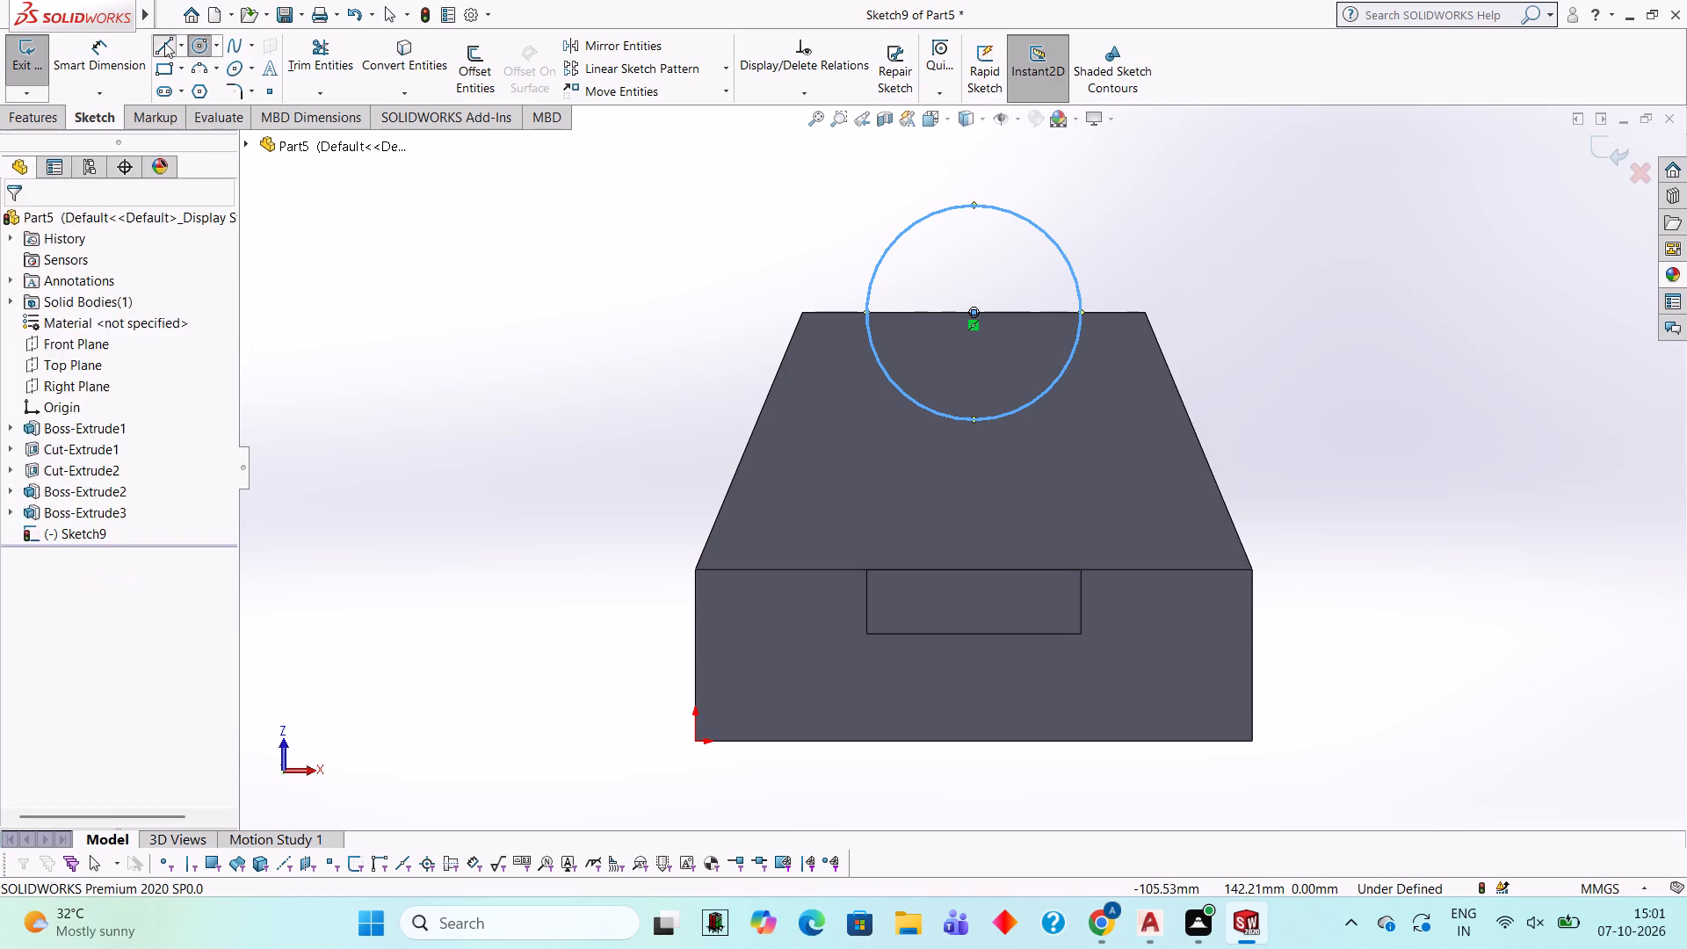
{"action": "left_click", "coordinate": [865, 314]}
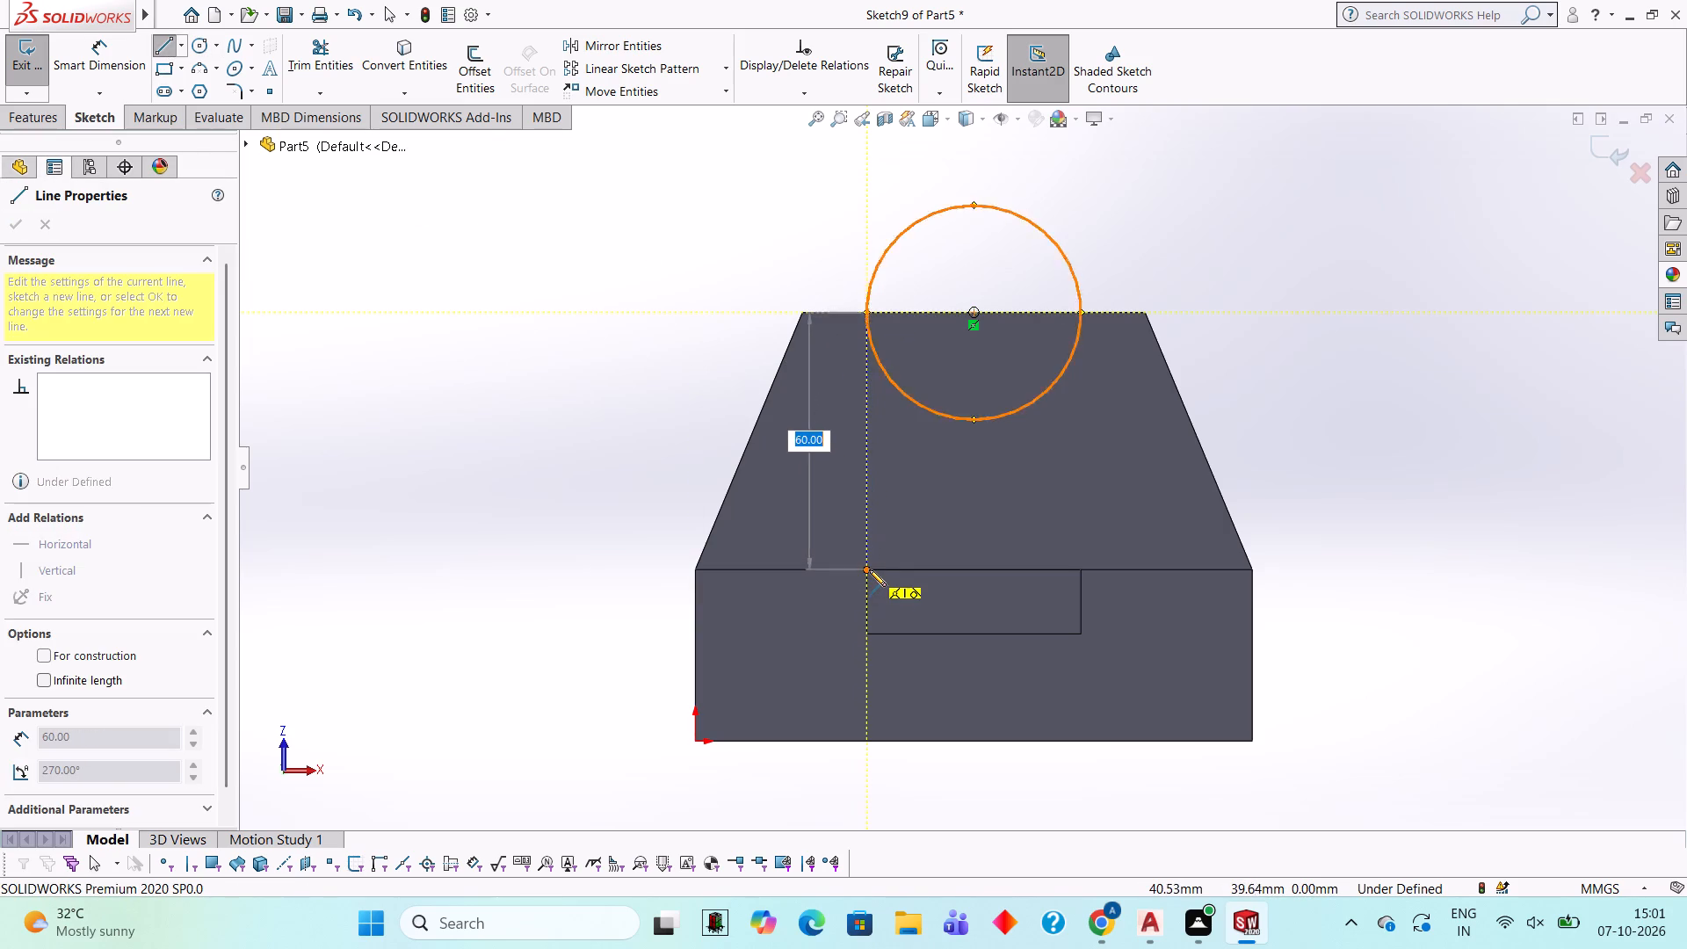
{"action": "left_click", "coordinate": [868, 569]}
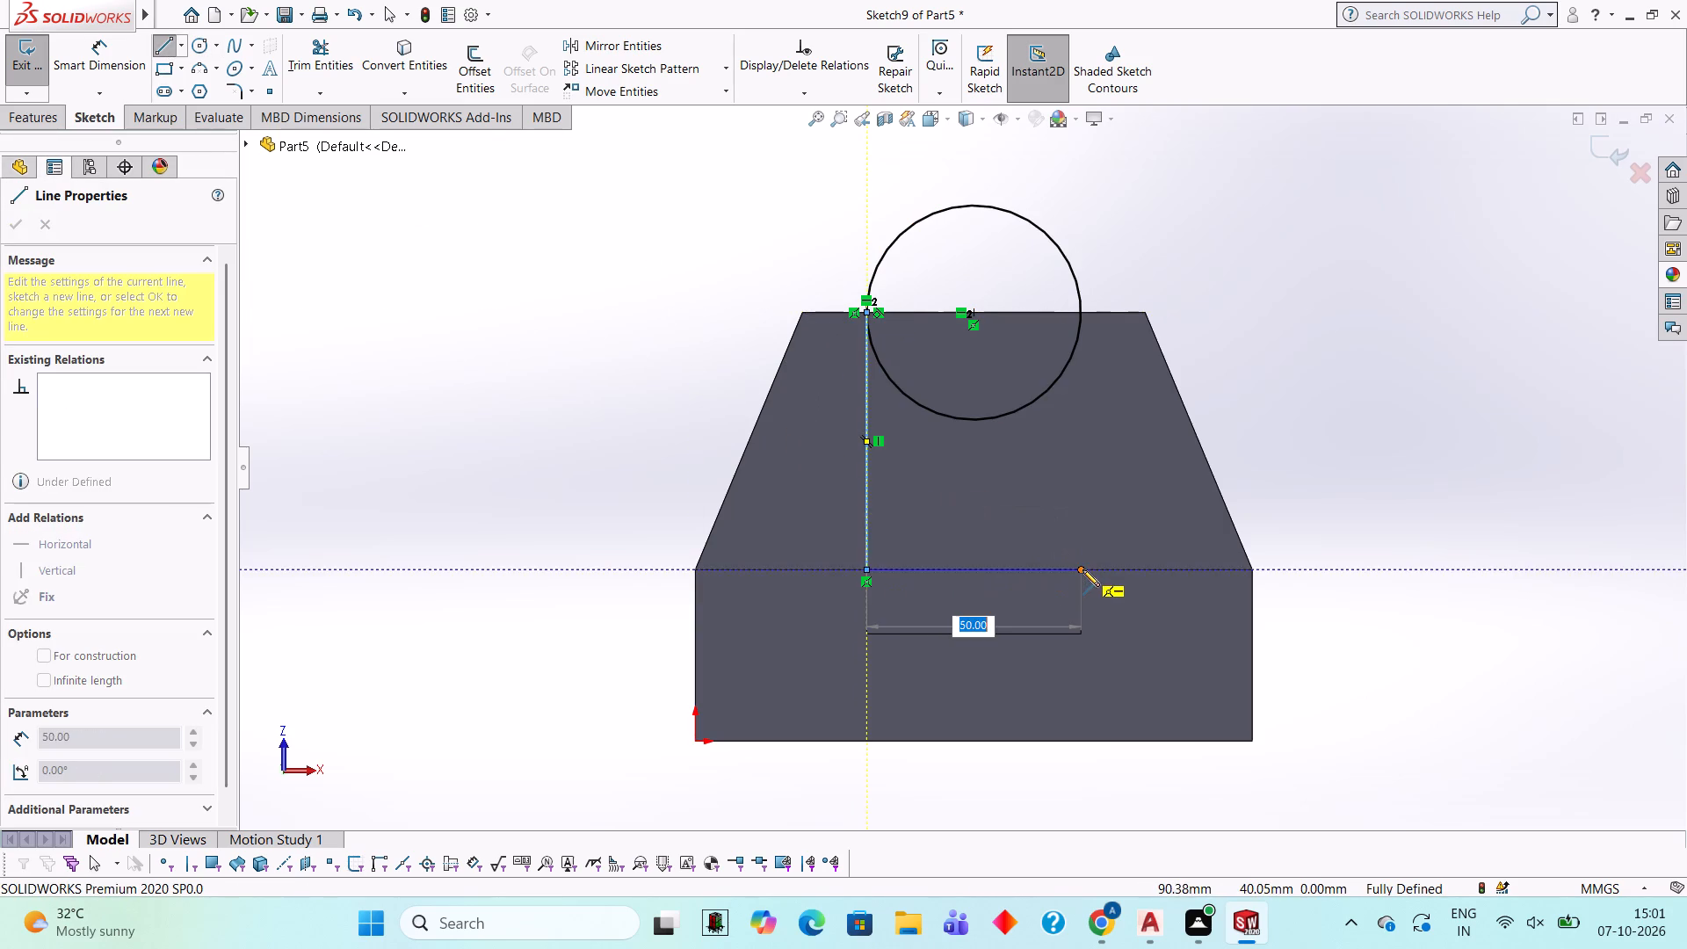
{"action": "left_click", "coordinate": [1082, 569]}
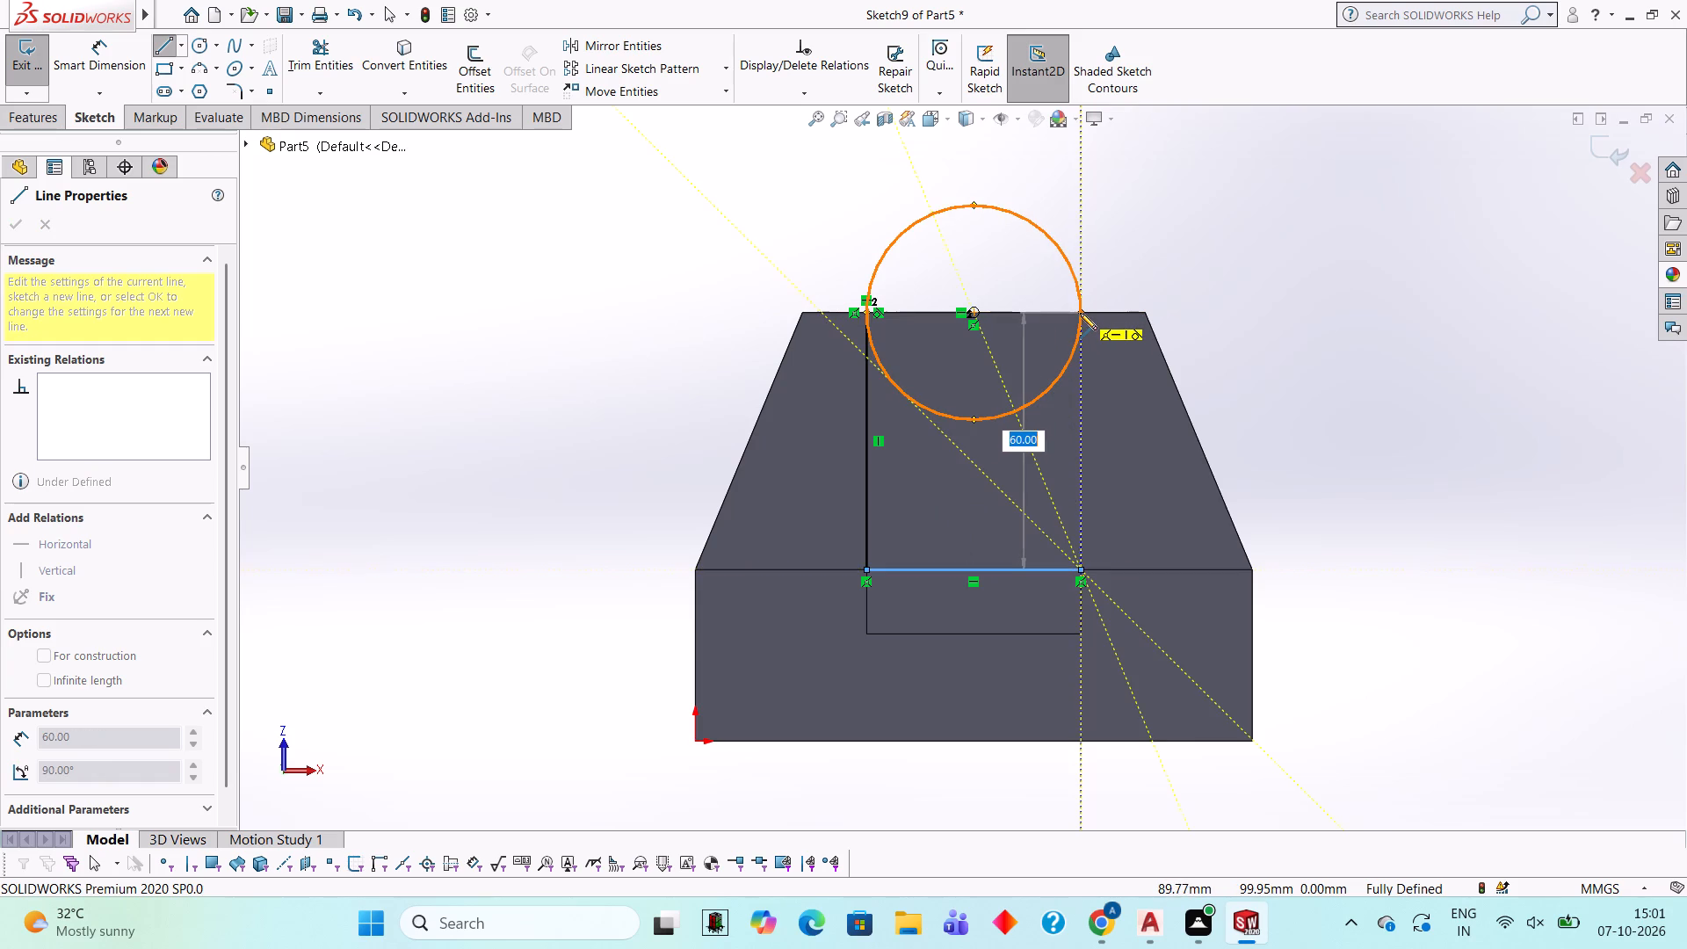
{"action": "left_click", "coordinate": [1080, 313]}
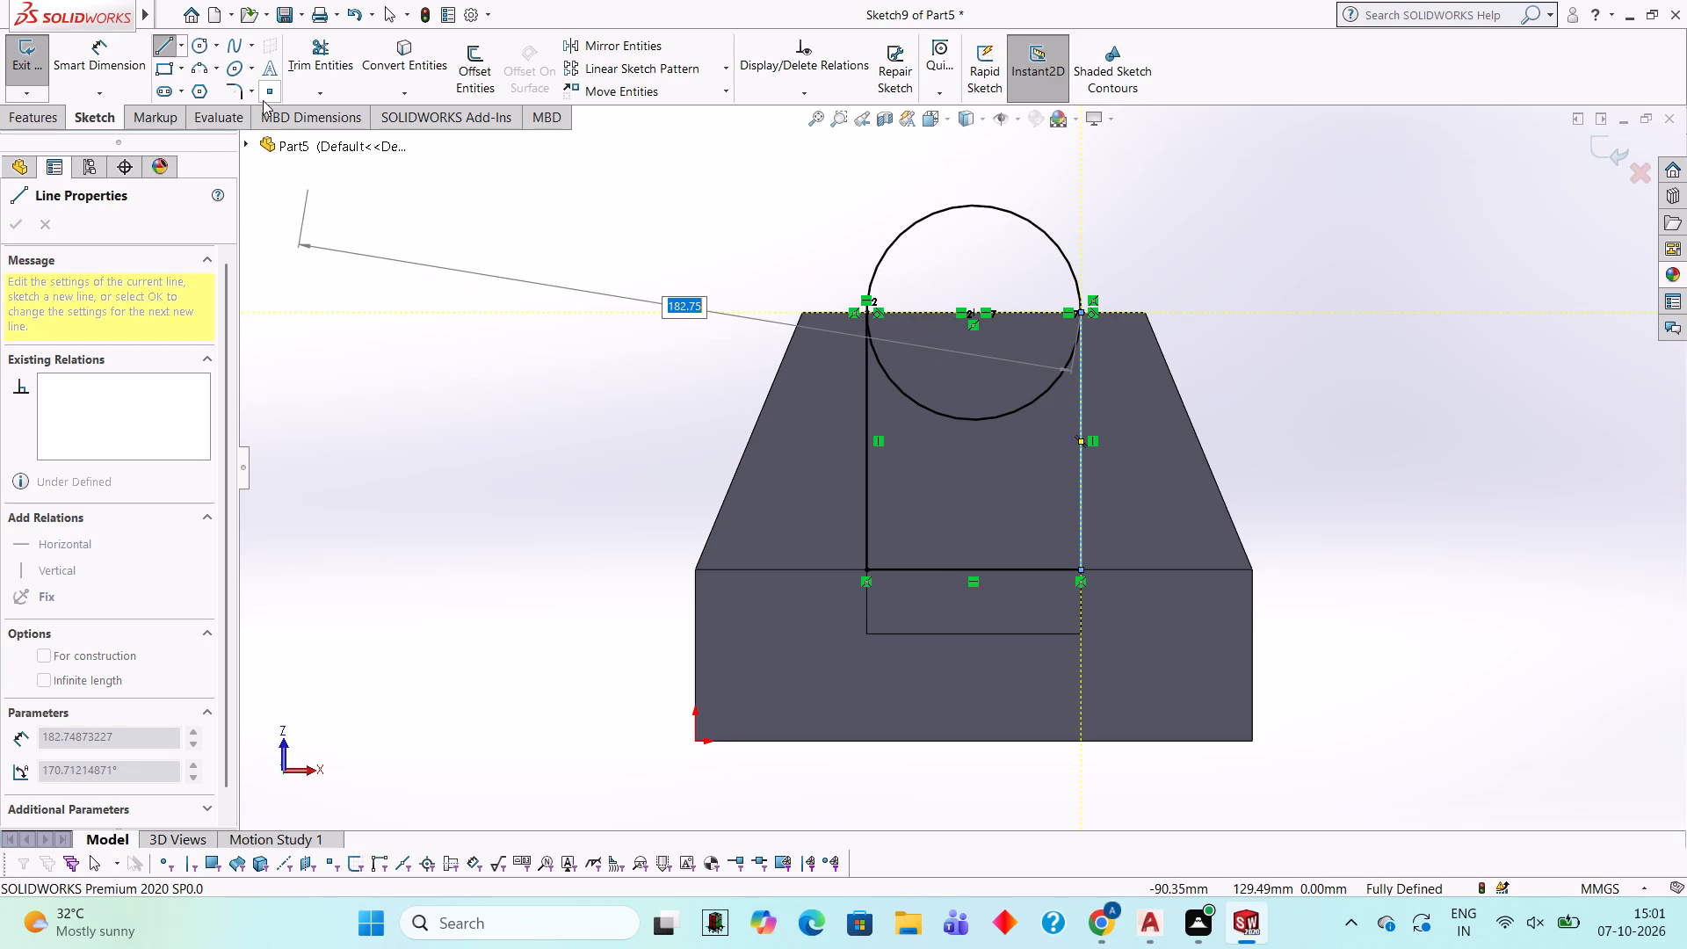
{"action": "left_click", "coordinate": [865, 309]}
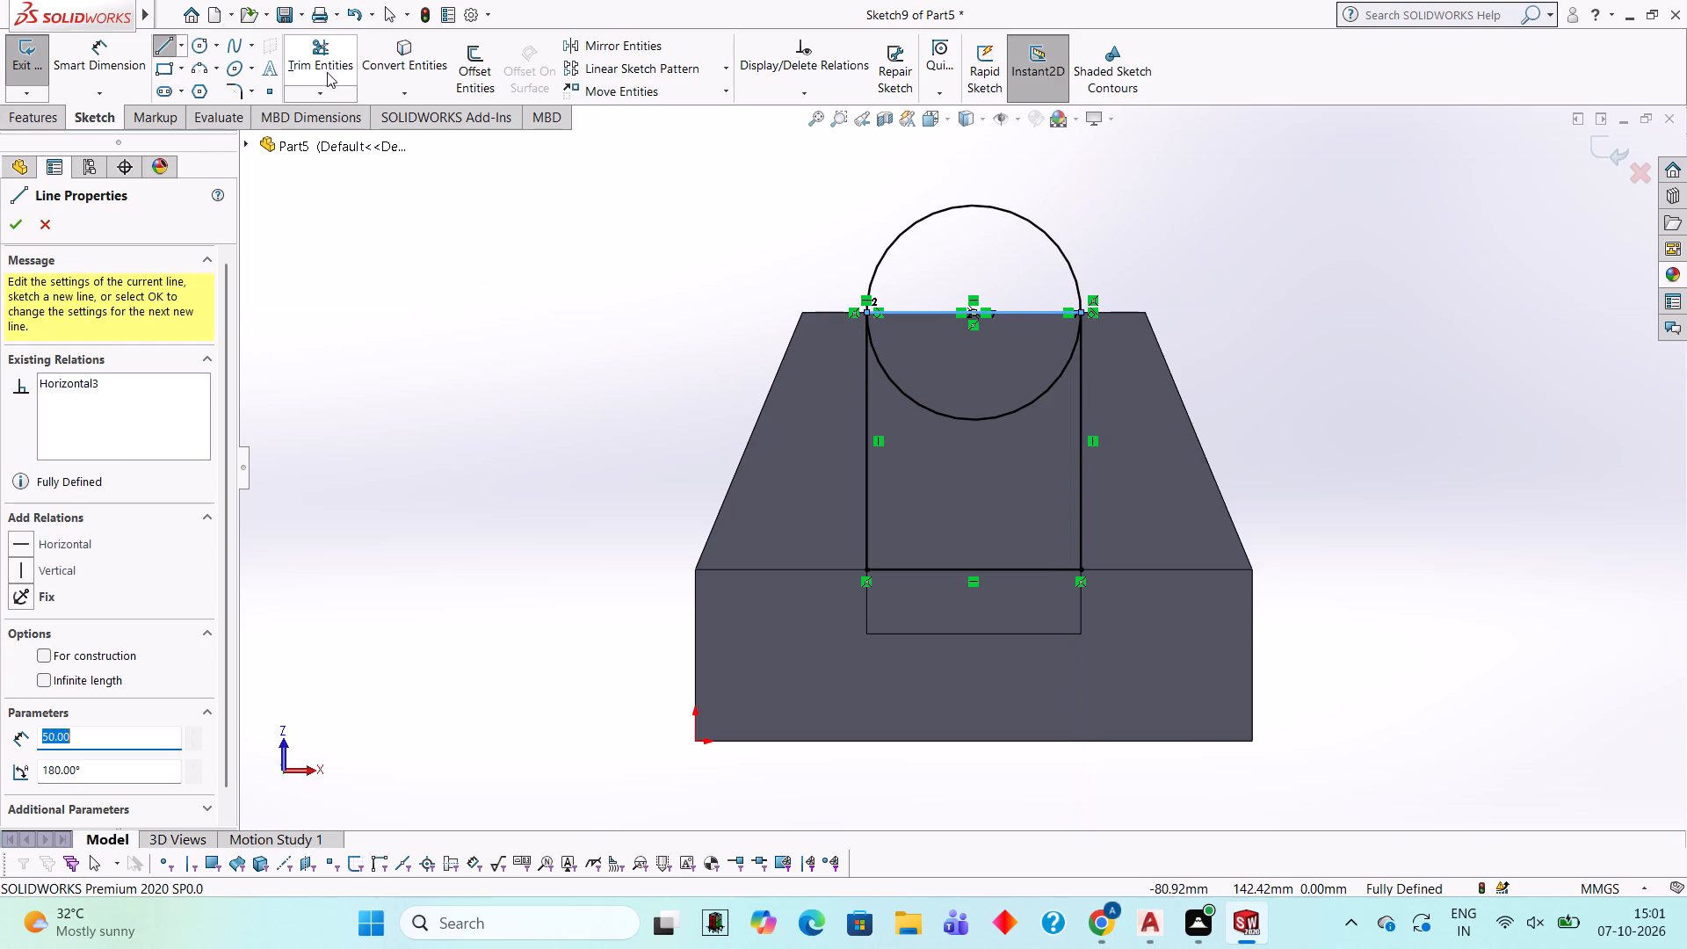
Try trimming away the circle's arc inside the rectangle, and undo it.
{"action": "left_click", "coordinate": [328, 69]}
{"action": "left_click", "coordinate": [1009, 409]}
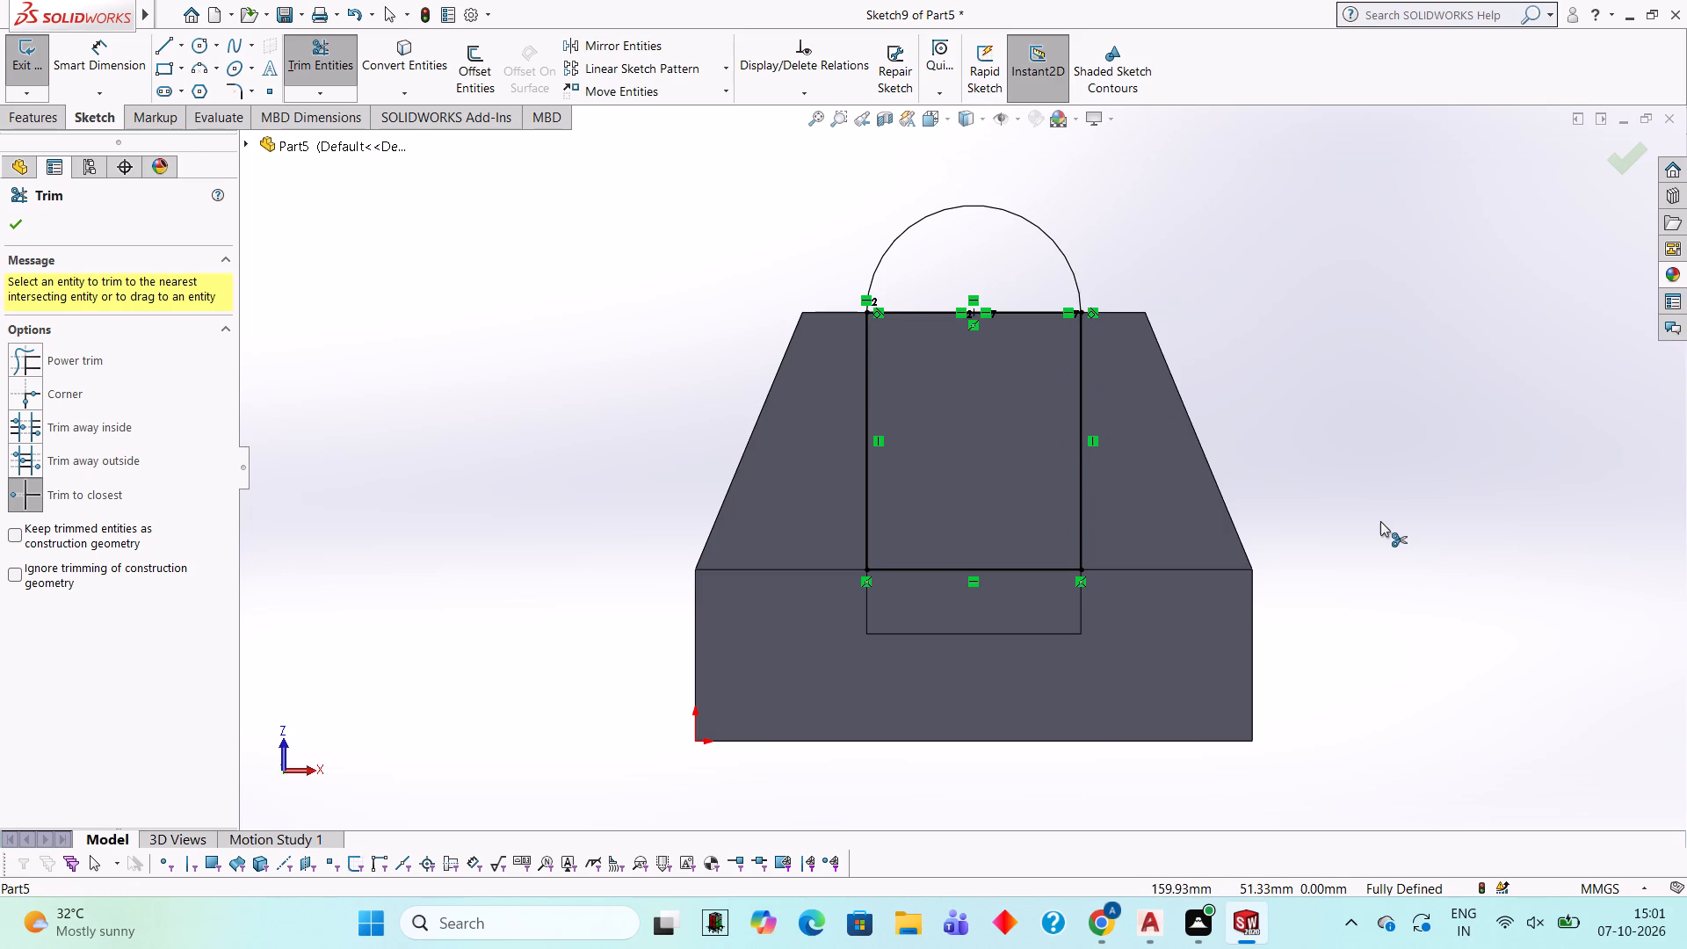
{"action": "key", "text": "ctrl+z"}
Trim away the circle's arc outside the boss, keeping the semicircle inside the rectangle.
{"action": "left_click", "coordinate": [322, 71]}
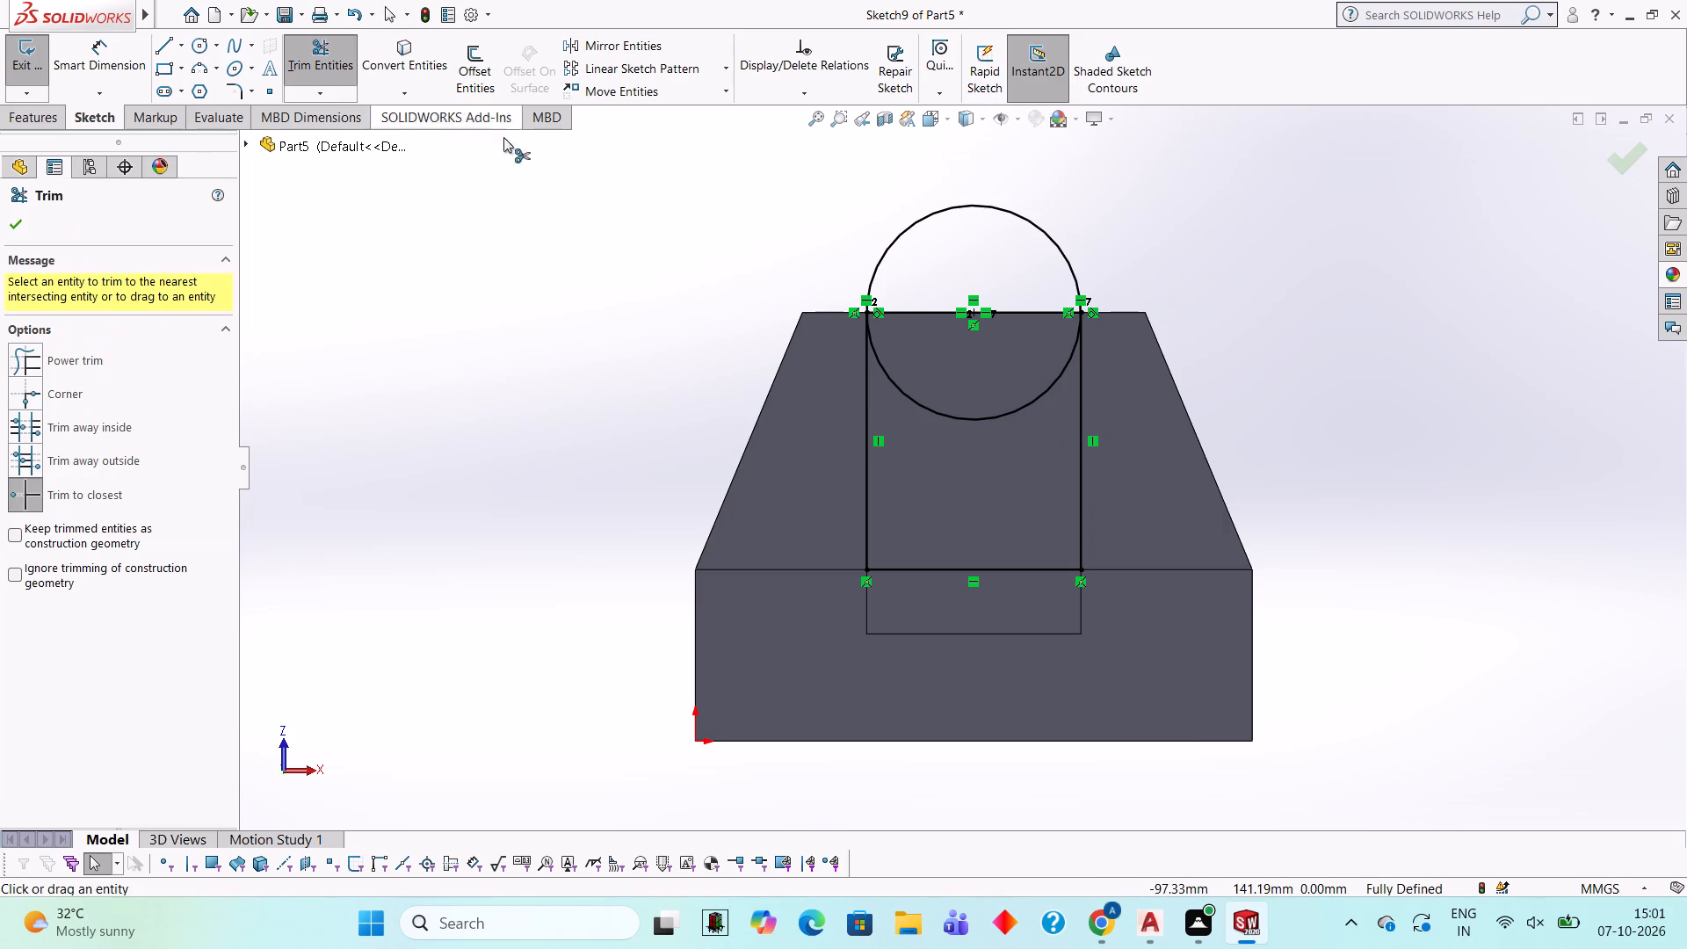
{"action": "left_click", "coordinate": [886, 250]}
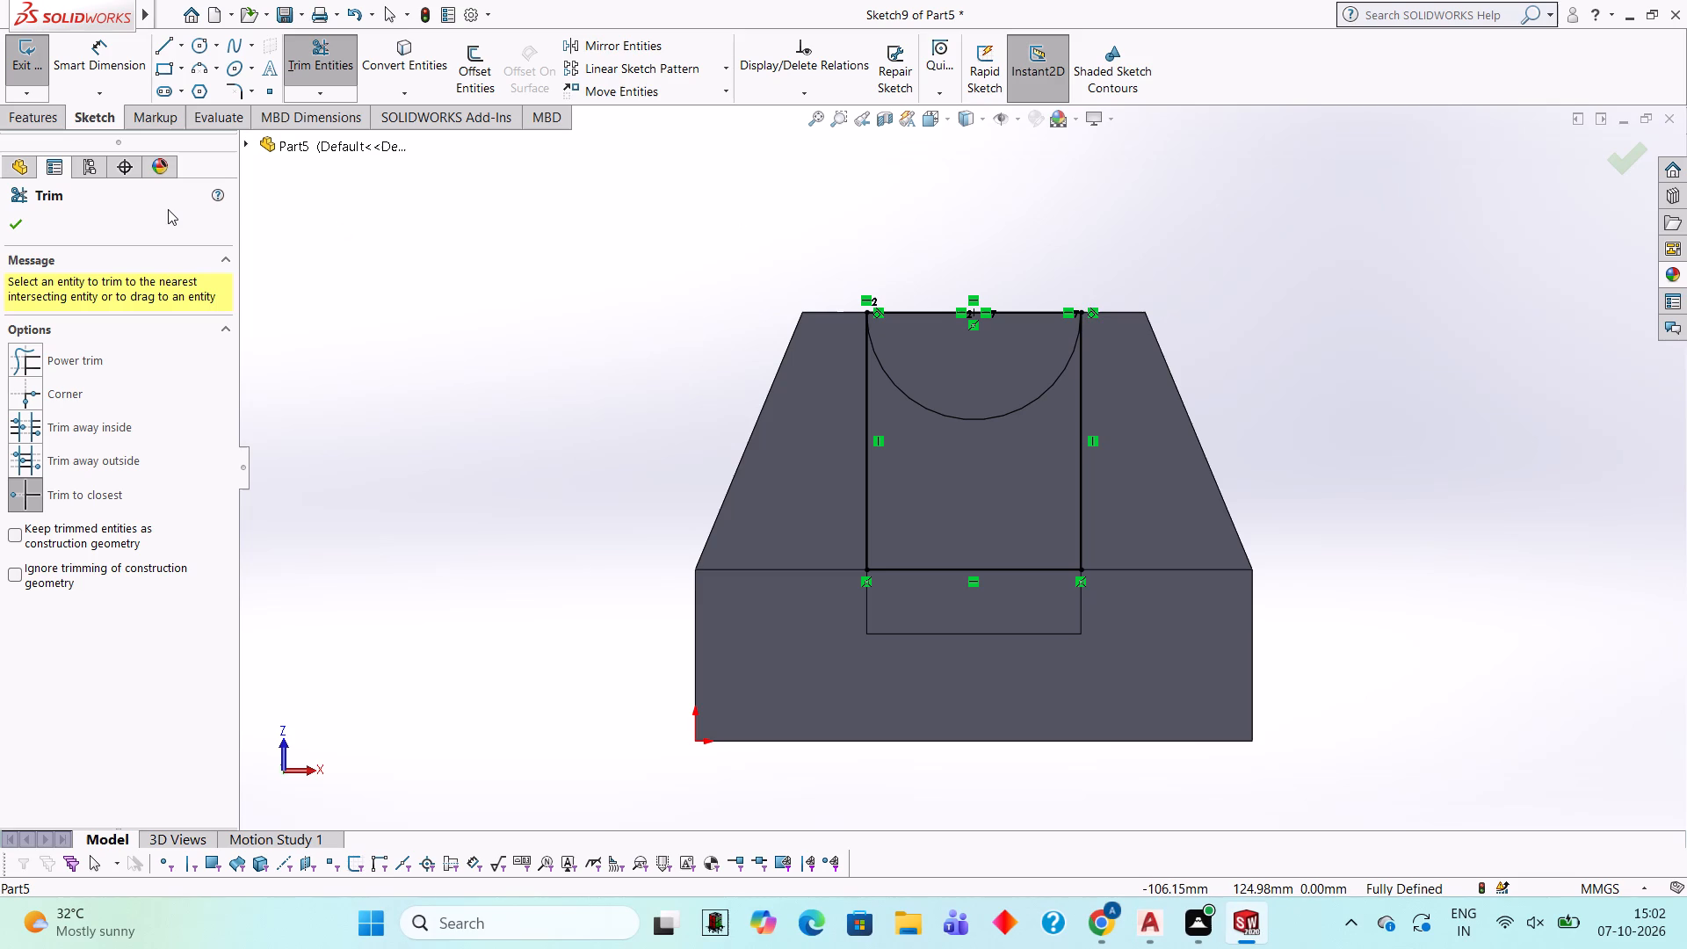
Cut-extrude both the semicircular region and the rest of the rectangle 5 mm deep into the boss's underside.
{"action": "left_click", "coordinate": [42, 123]}
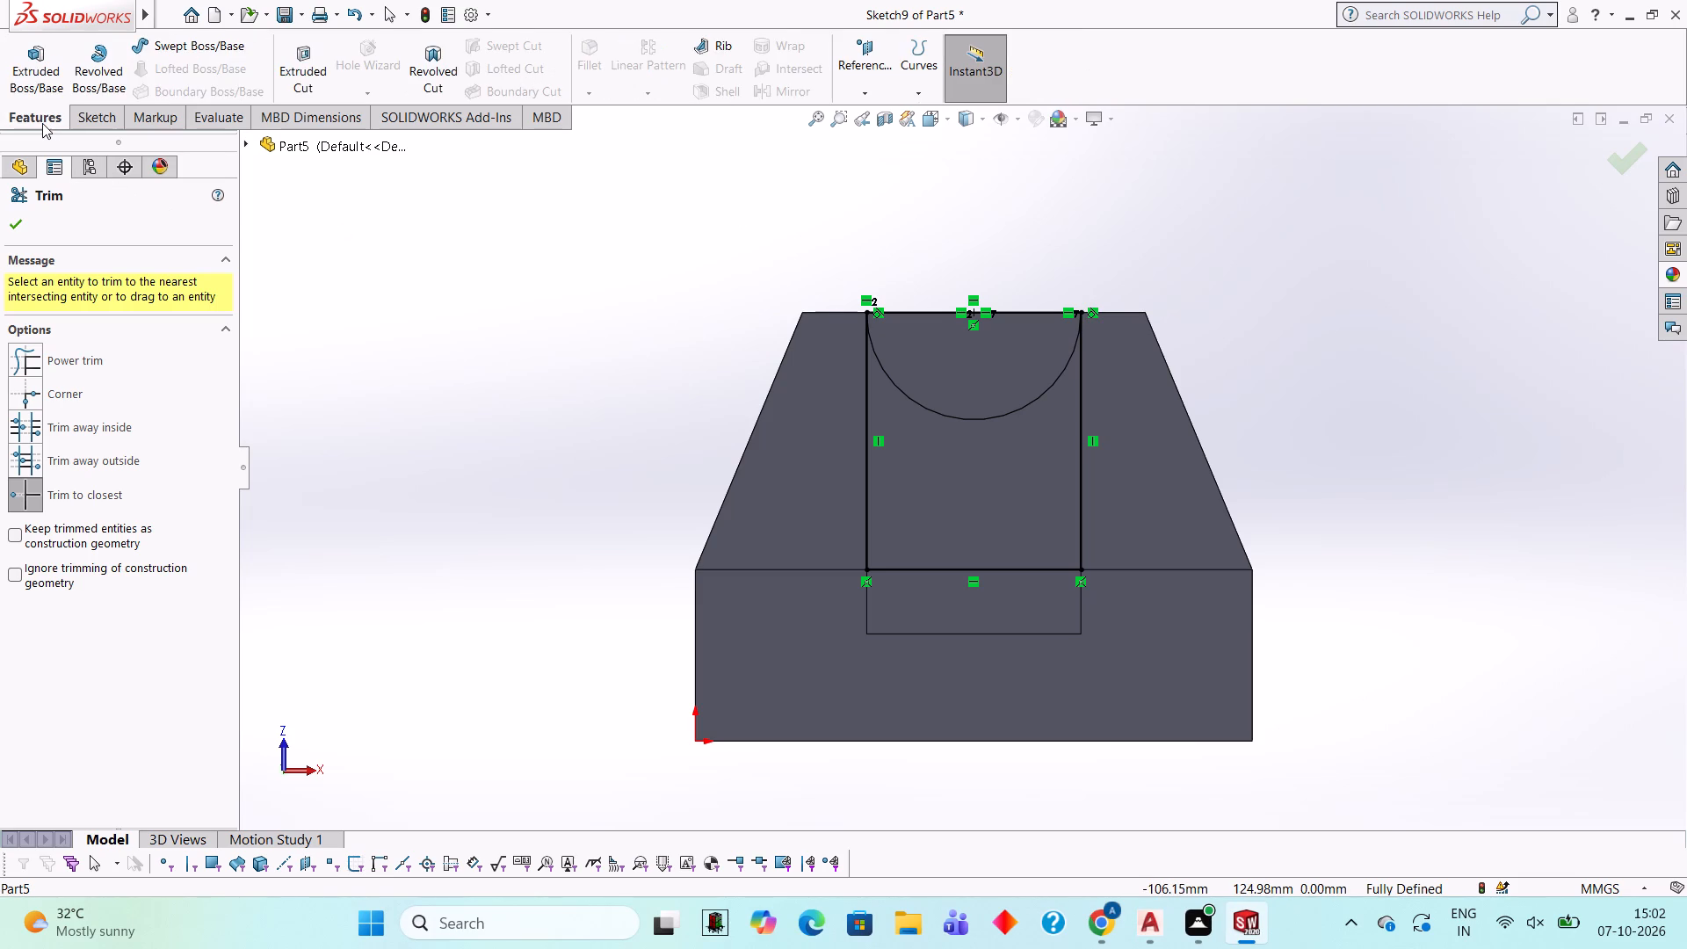
{"action": "left_click", "coordinate": [306, 69]}
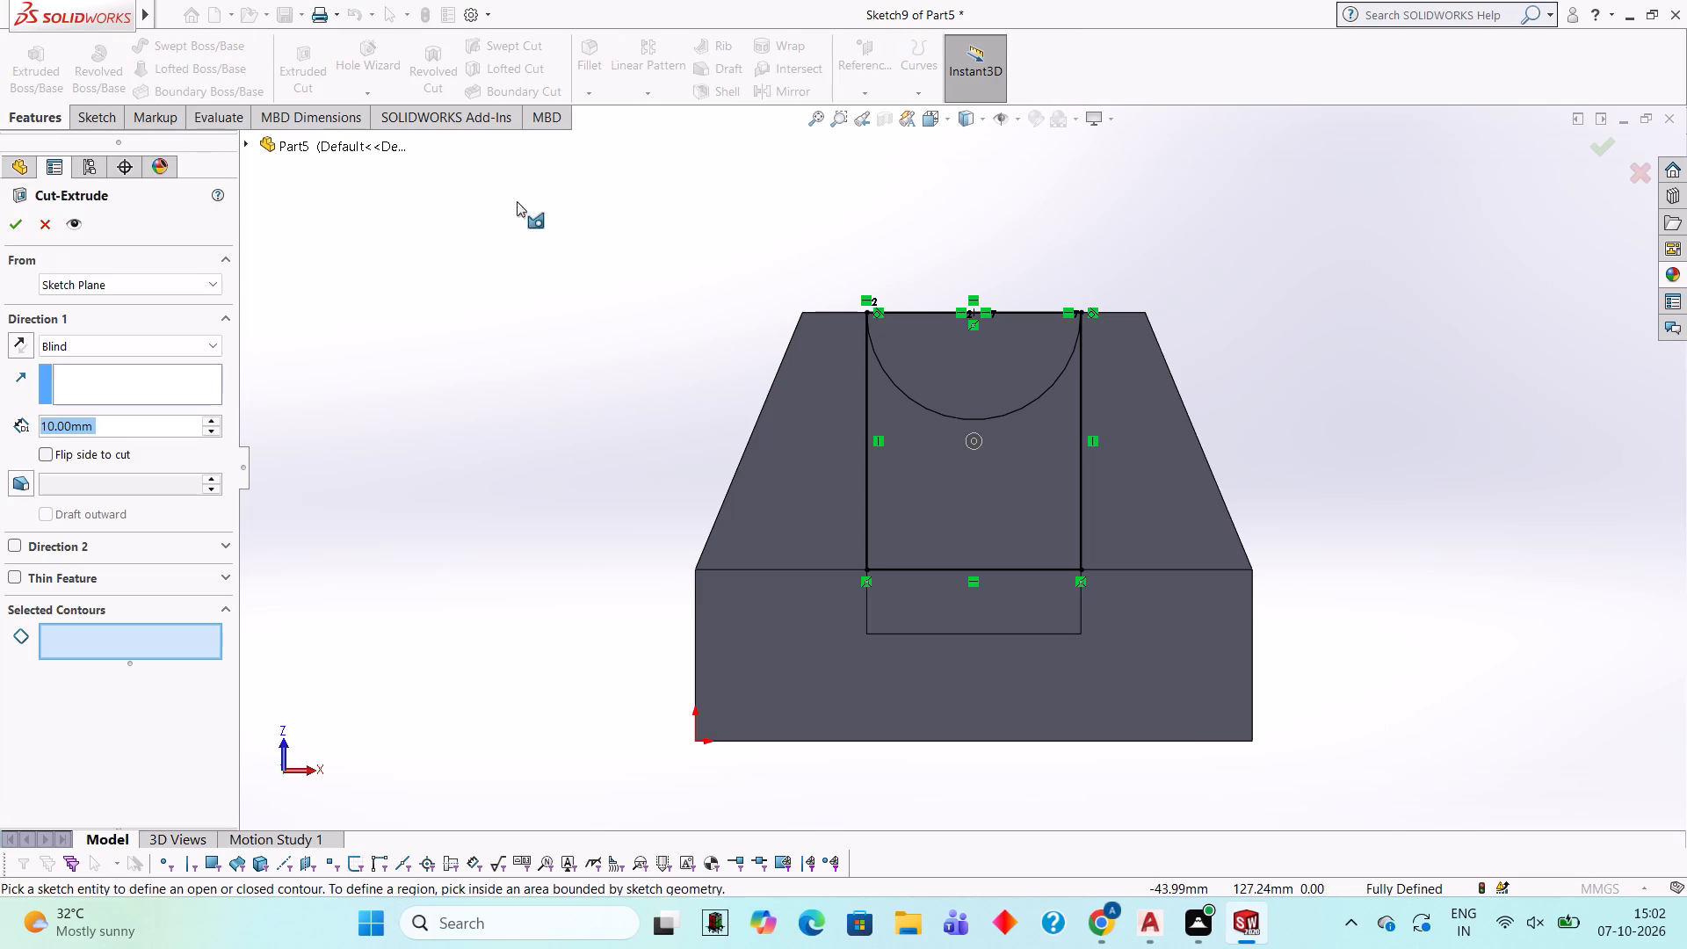
{"action": "left_click", "coordinate": [917, 383]}
{"action": "left_click", "coordinate": [919, 453]}
{"action": "middle_click_drag", "start_coordinate": [1274, 361], "coordinate": [1214, 450]}
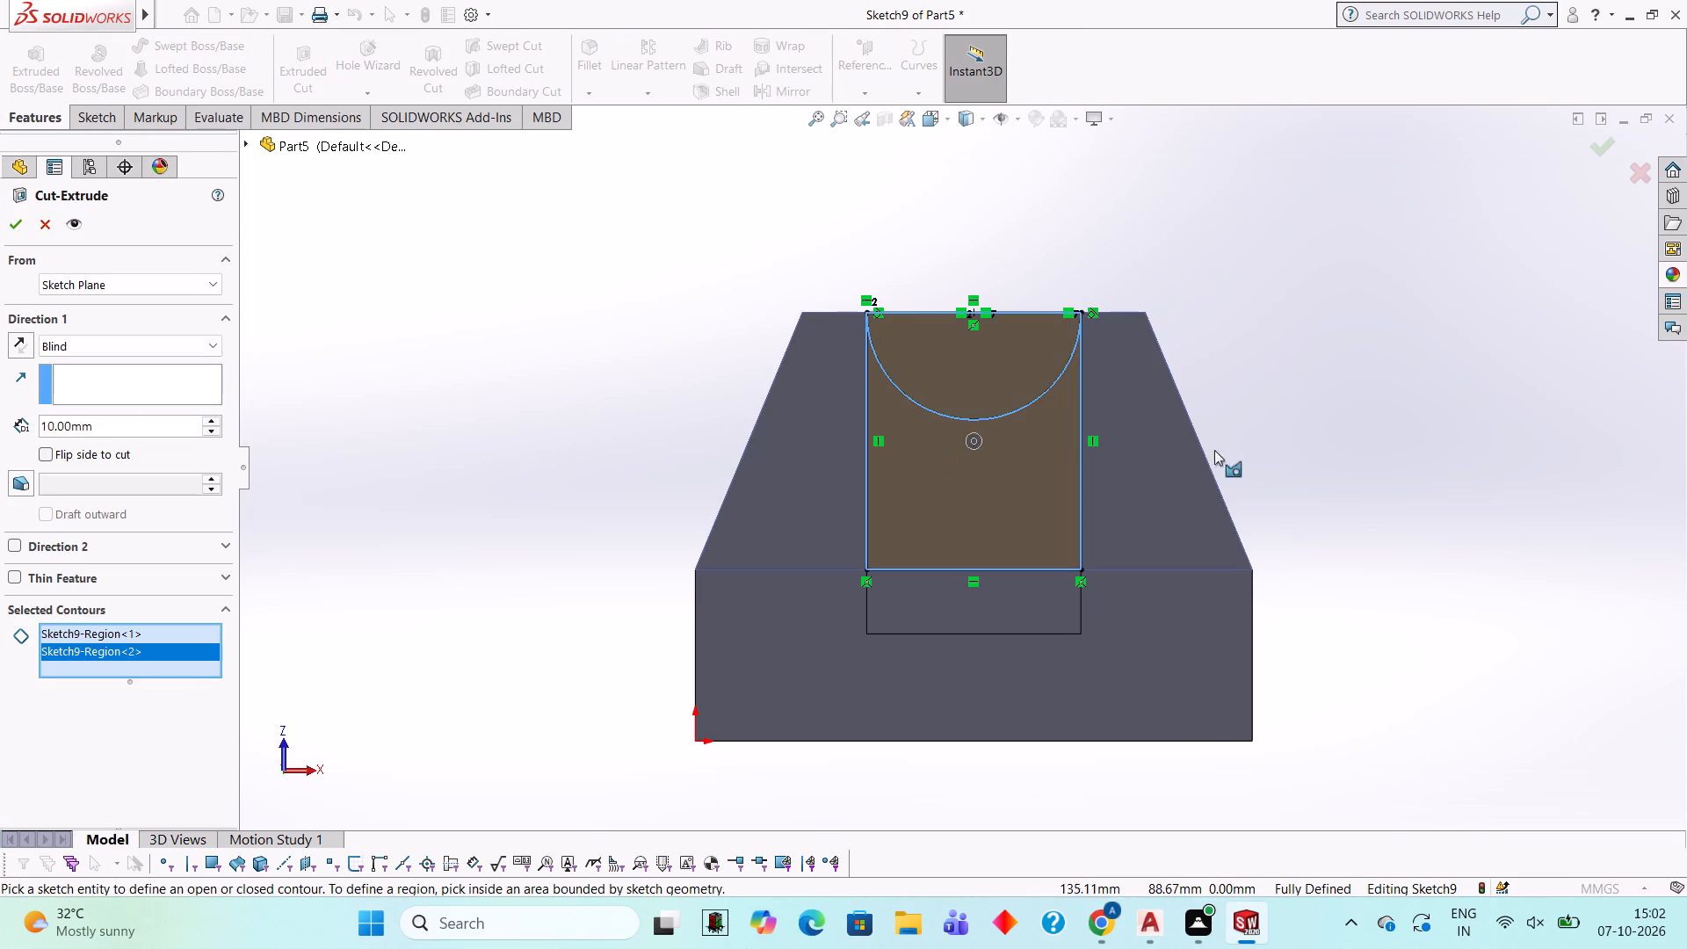
{"action": "middle_click_drag", "start_coordinate": [1214, 450], "coordinate": [1231, 729]}
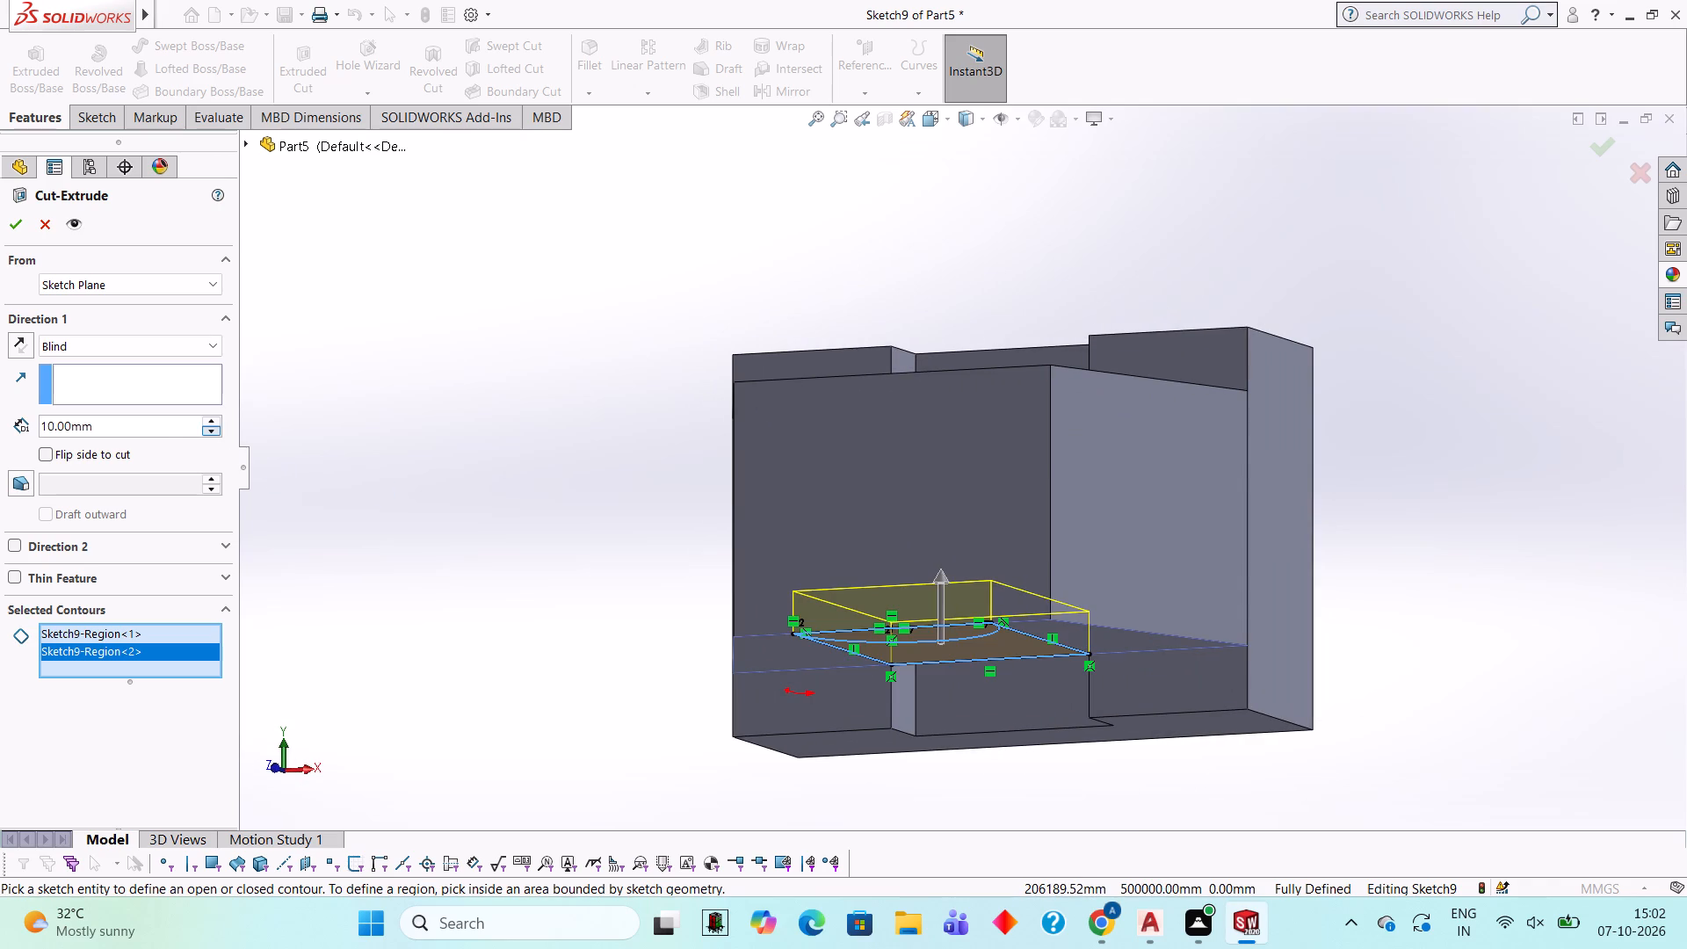
{"action": "left_click", "coordinate": [162, 445]}
{"action": "left_click", "coordinate": [156, 431]}
{"action": "key", "text": "BackSpace"}
{"action": "key", "text": "BackSpace"}
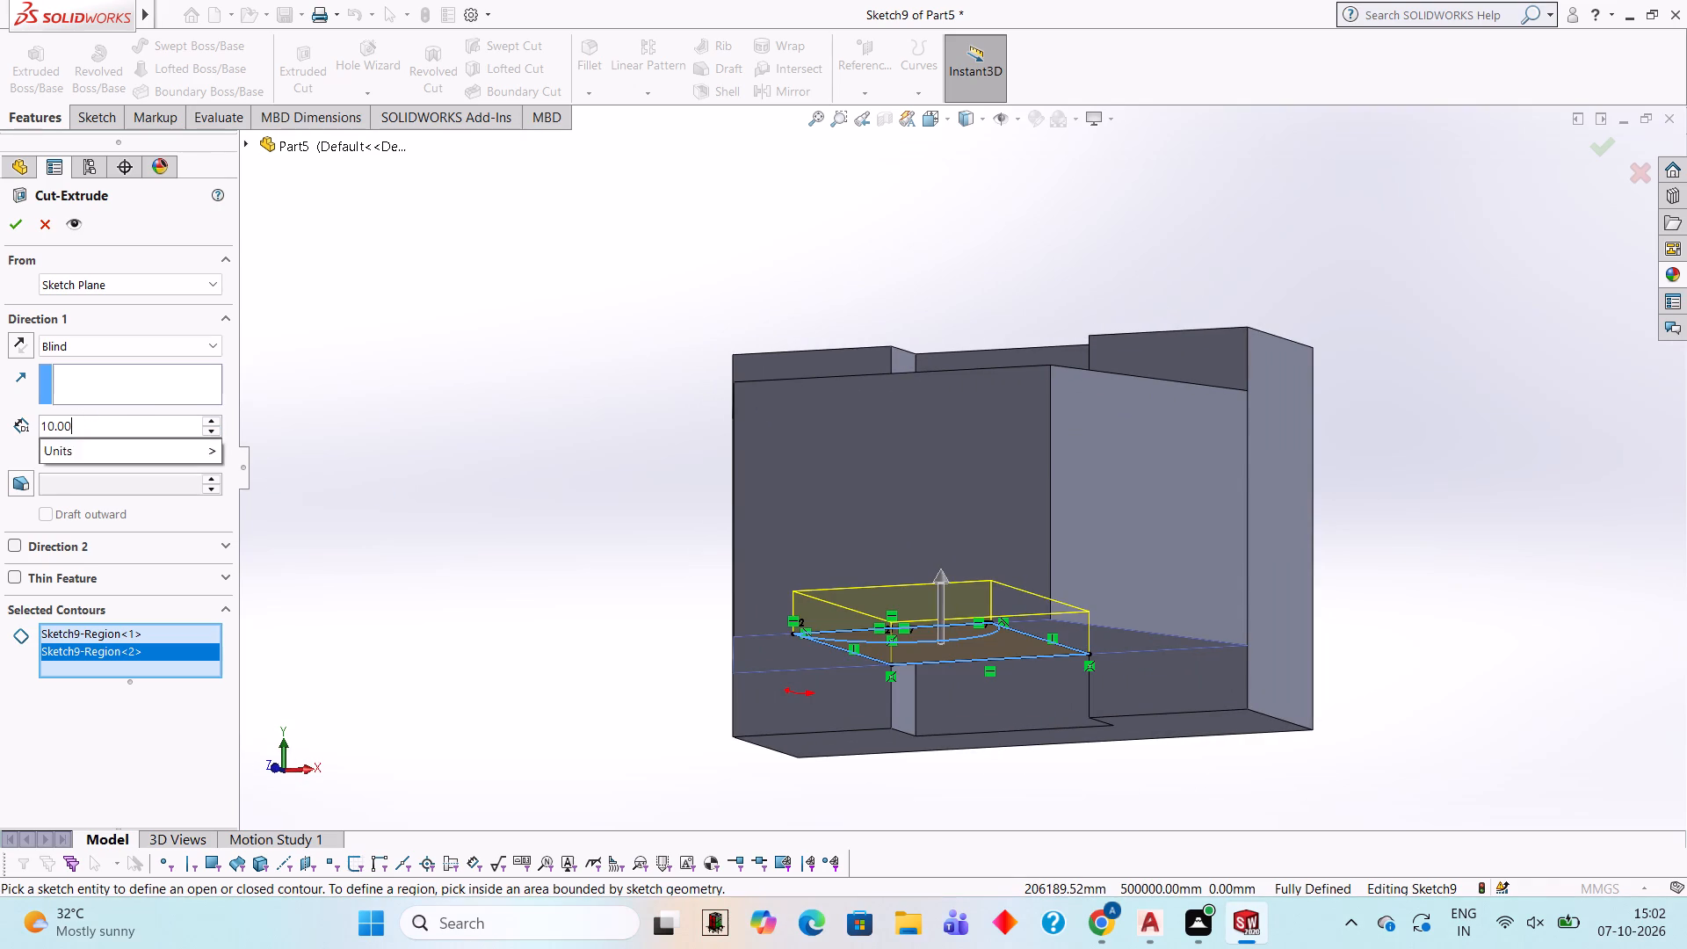
{"action": "key", "text": "BackSpace"}
{"action": "key", "text": "BackSpace"}
{"action": "key", "text": "BackSpace"}
{"action": "key", "text": "BackSpace"}
{"action": "key", "text": "BackSpace"}
{"action": "key", "text": "5"}
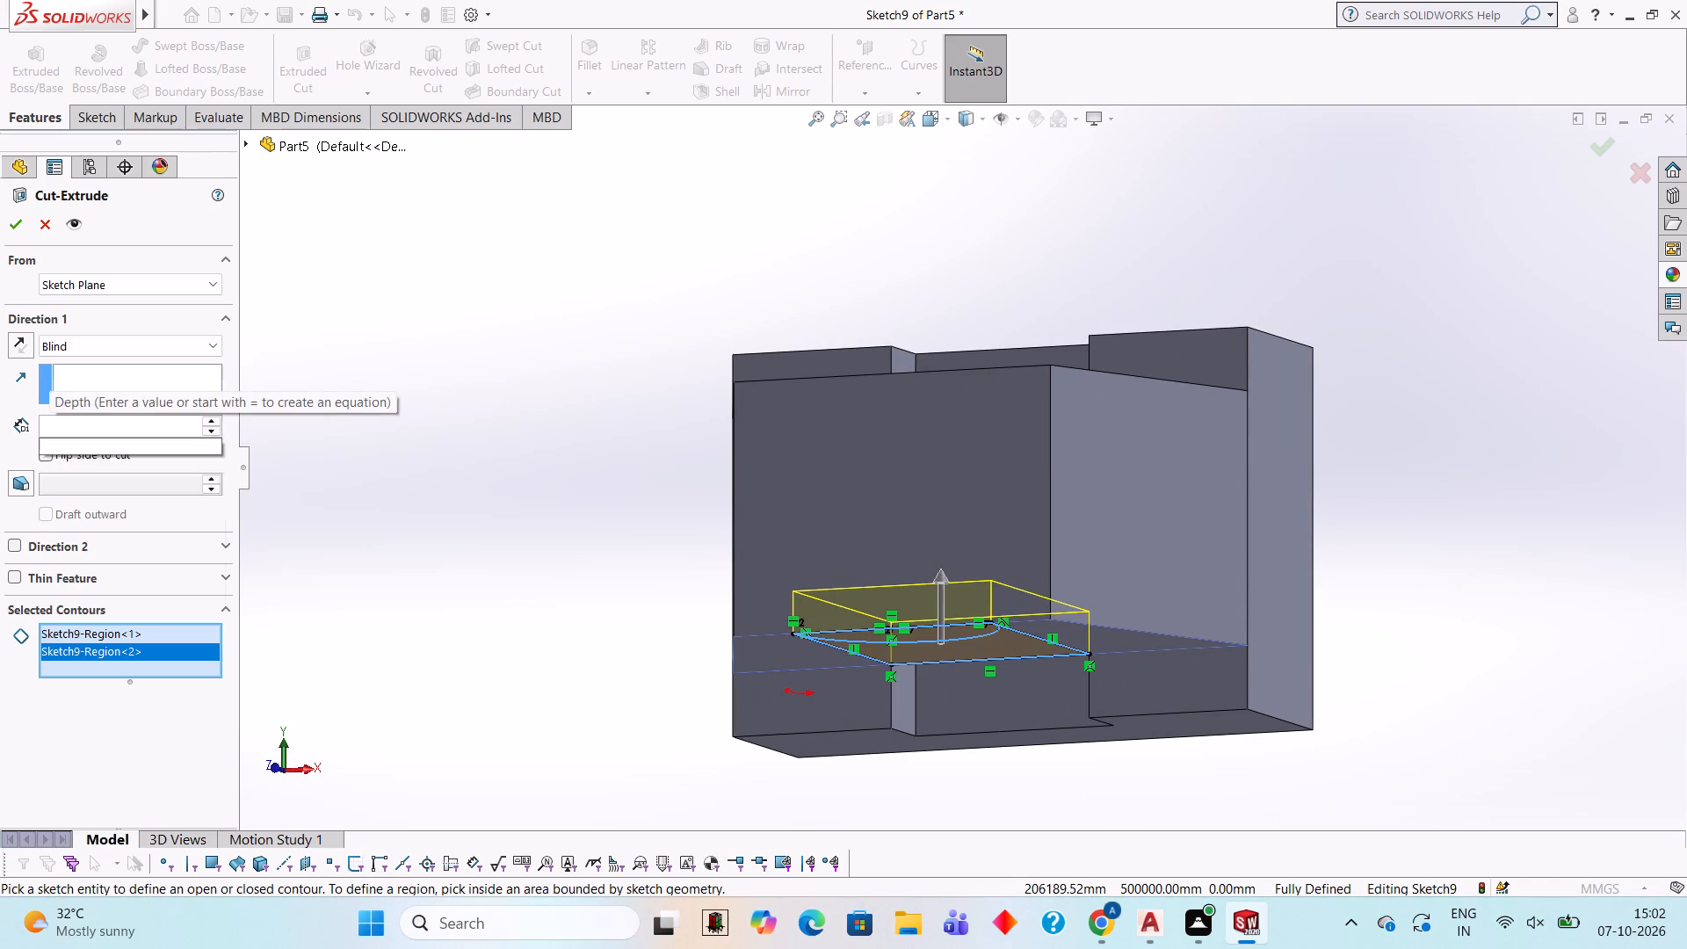
{"action": "key", "text": "Return"}
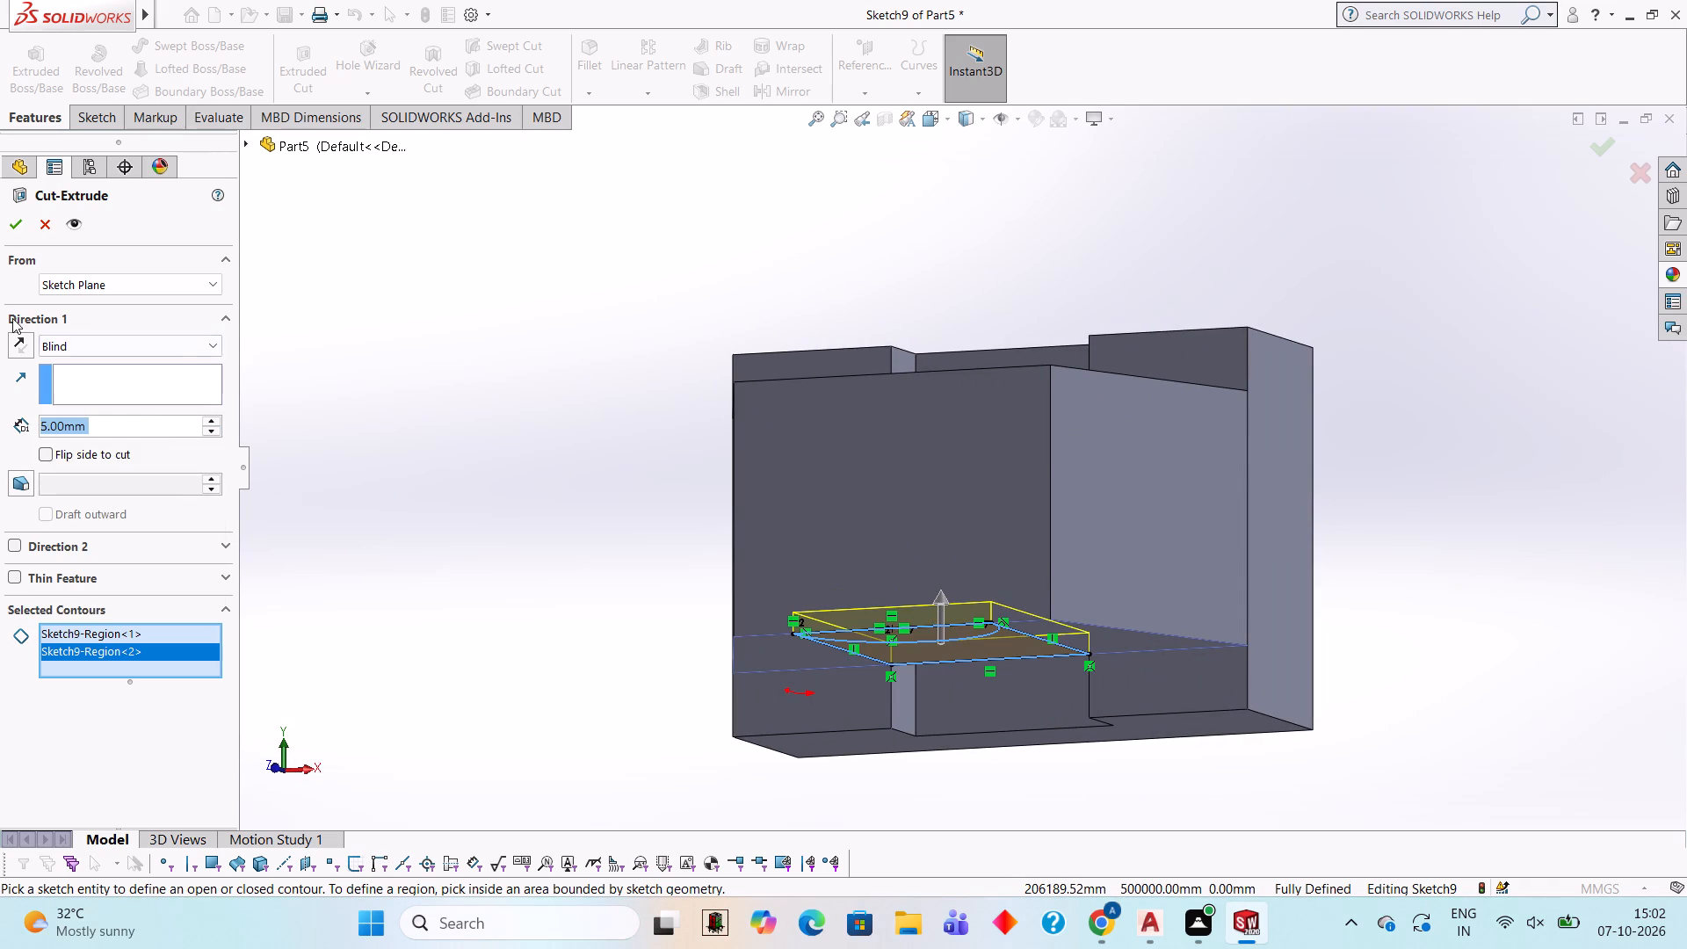
{"action": "left_click", "coordinate": [6, 226]}
{"action": "left_click", "coordinate": [405, 451]}
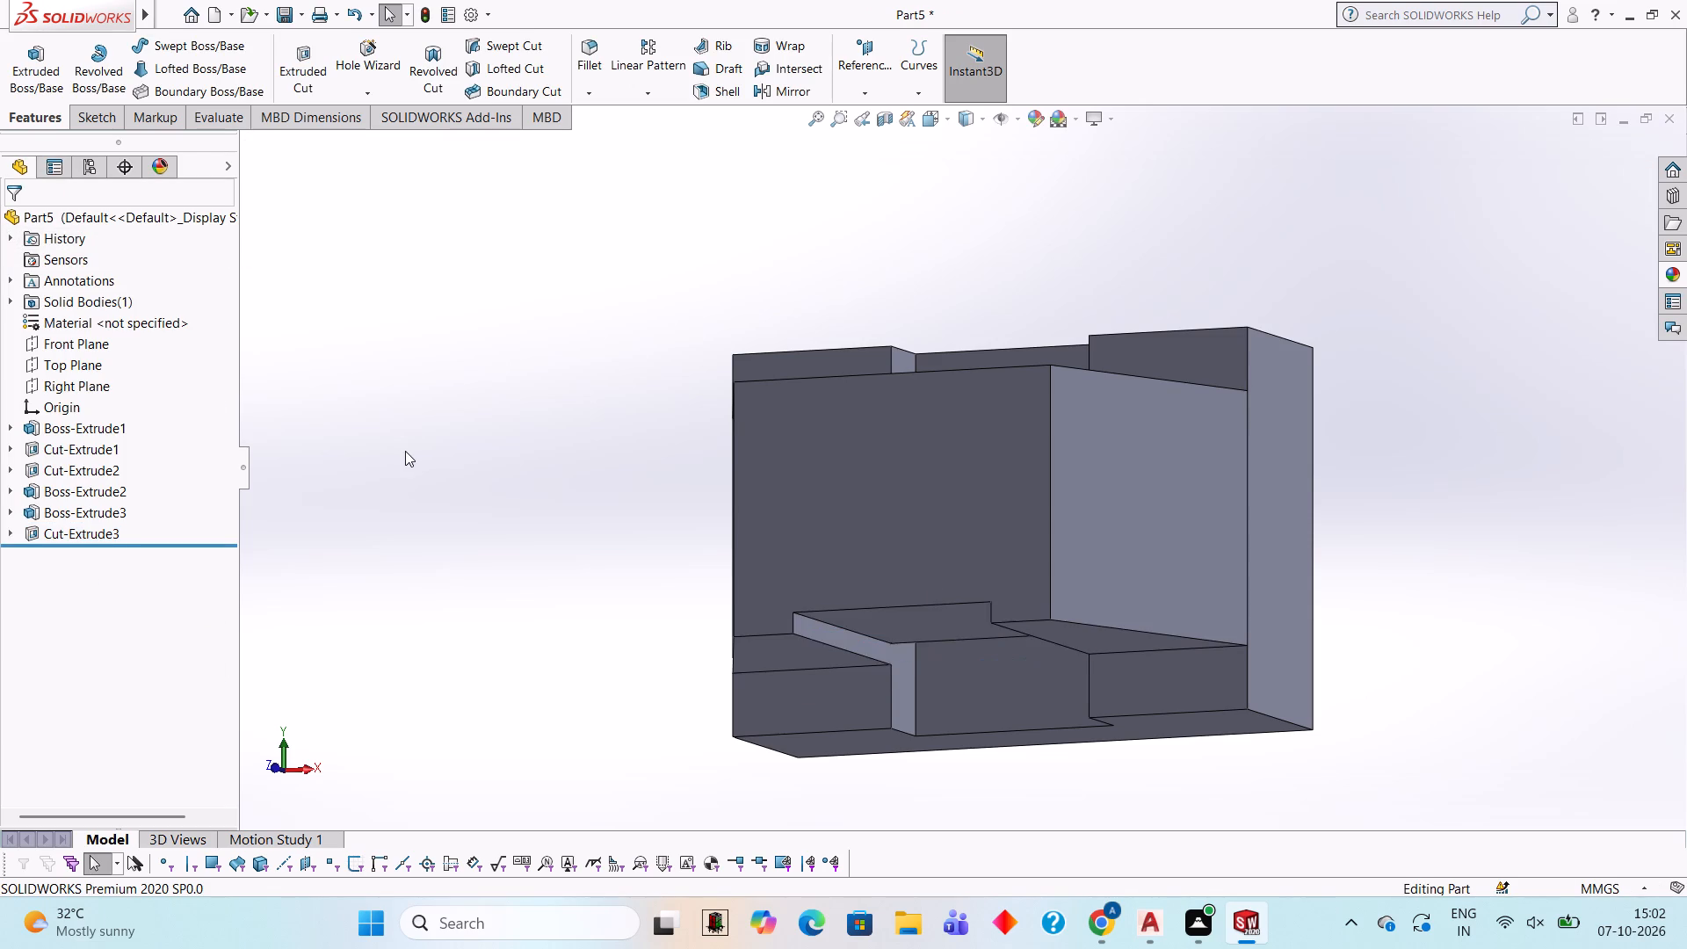
Examine the recess in the boss's underside and how it meets the notch in the block.
{"action": "middle_click_drag", "start_coordinate": [583, 585], "coordinate": [648, 424]}
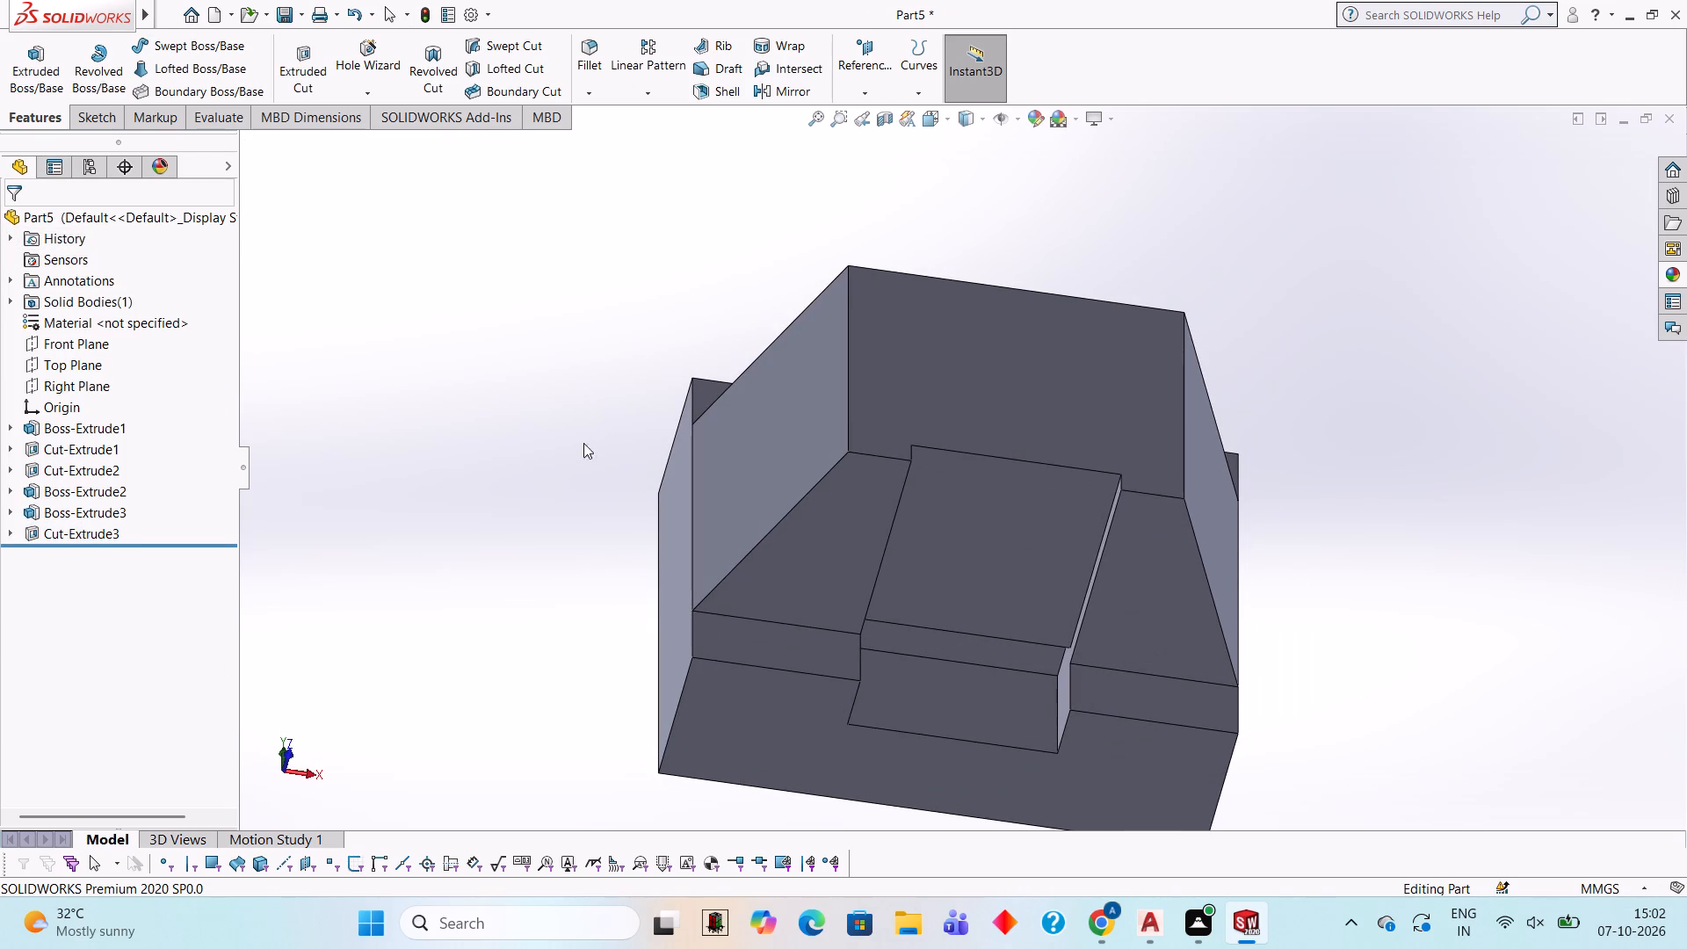
{"action": "middle_click_drag", "start_coordinate": [628, 487], "coordinate": [563, 495]}
{"action": "scroll", "coordinate": [1055, 687], "scroll_direction": "down", "scroll_amount": 1}
{"action": "middle_click_drag", "start_coordinate": [1056, 687], "coordinate": [999, 391]}
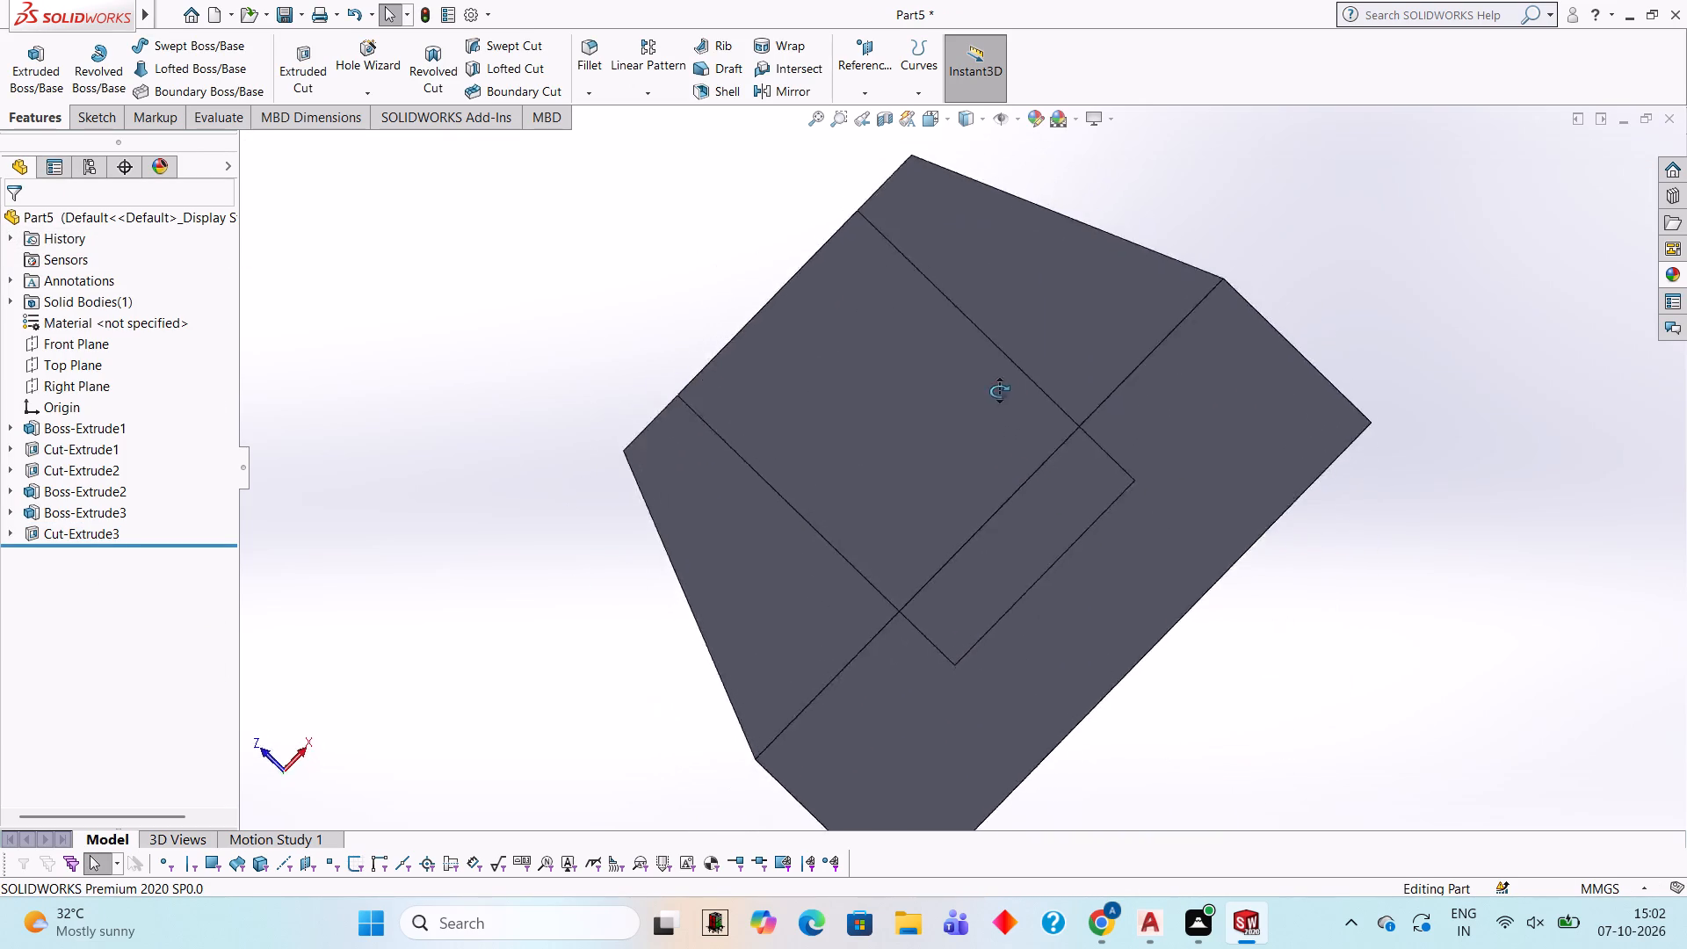
{"action": "middle_click_drag", "start_coordinate": [999, 391], "coordinate": [879, 584]}
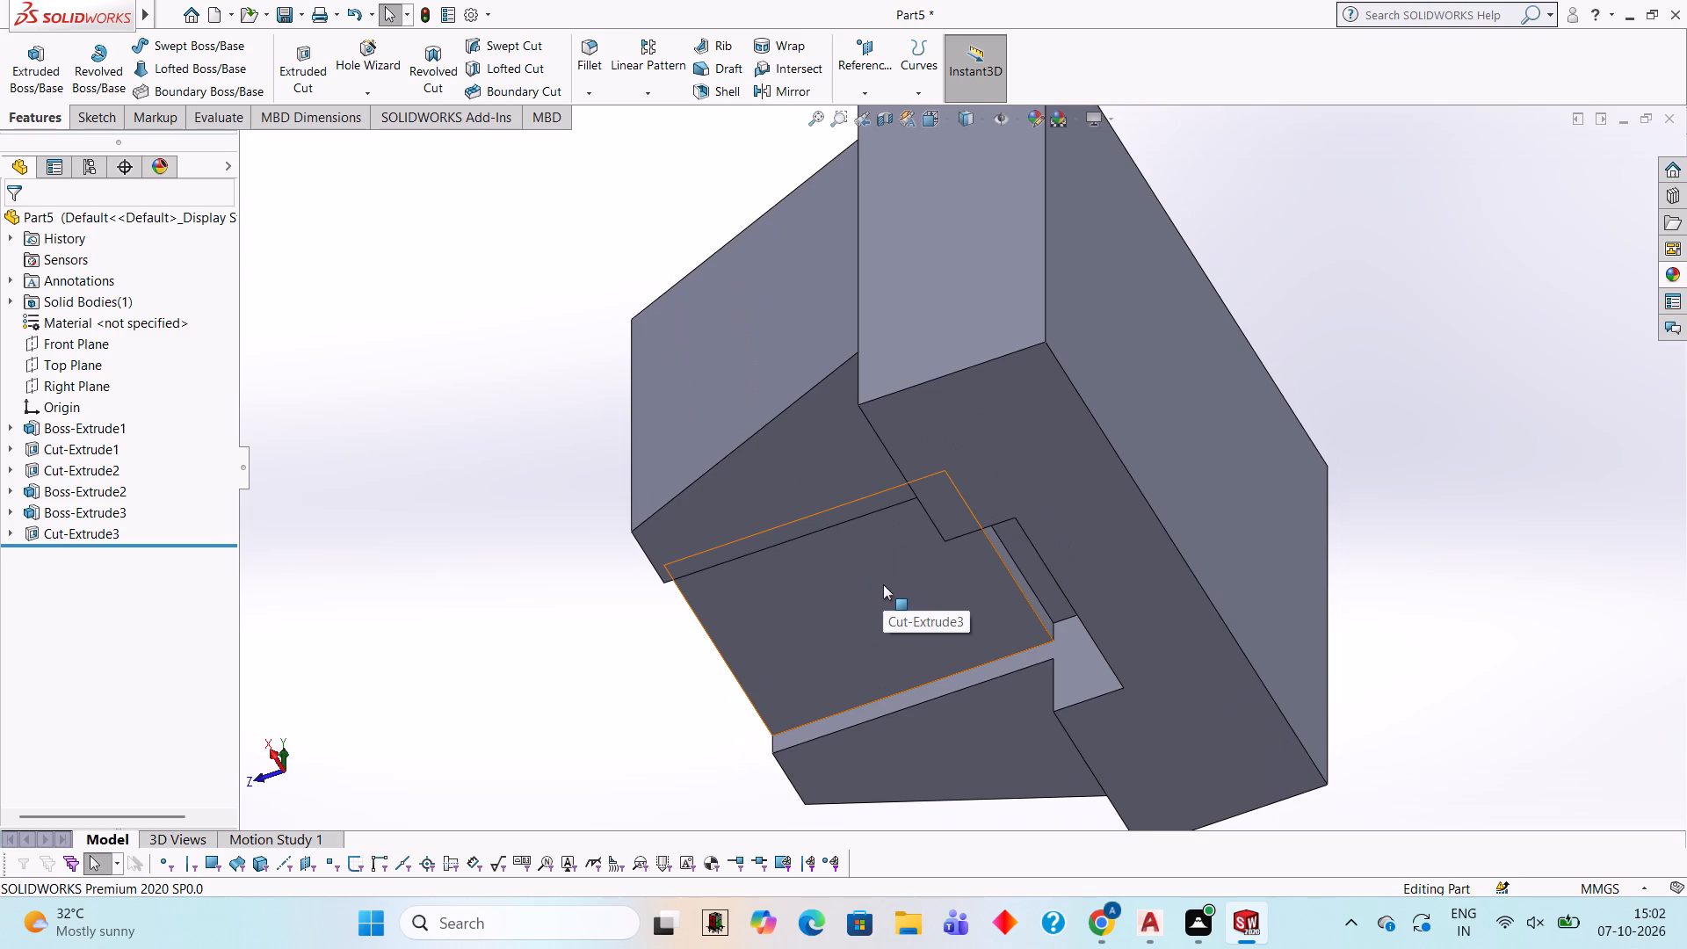
{"action": "middle_click_drag", "start_coordinate": [907, 563], "coordinate": [987, 562]}
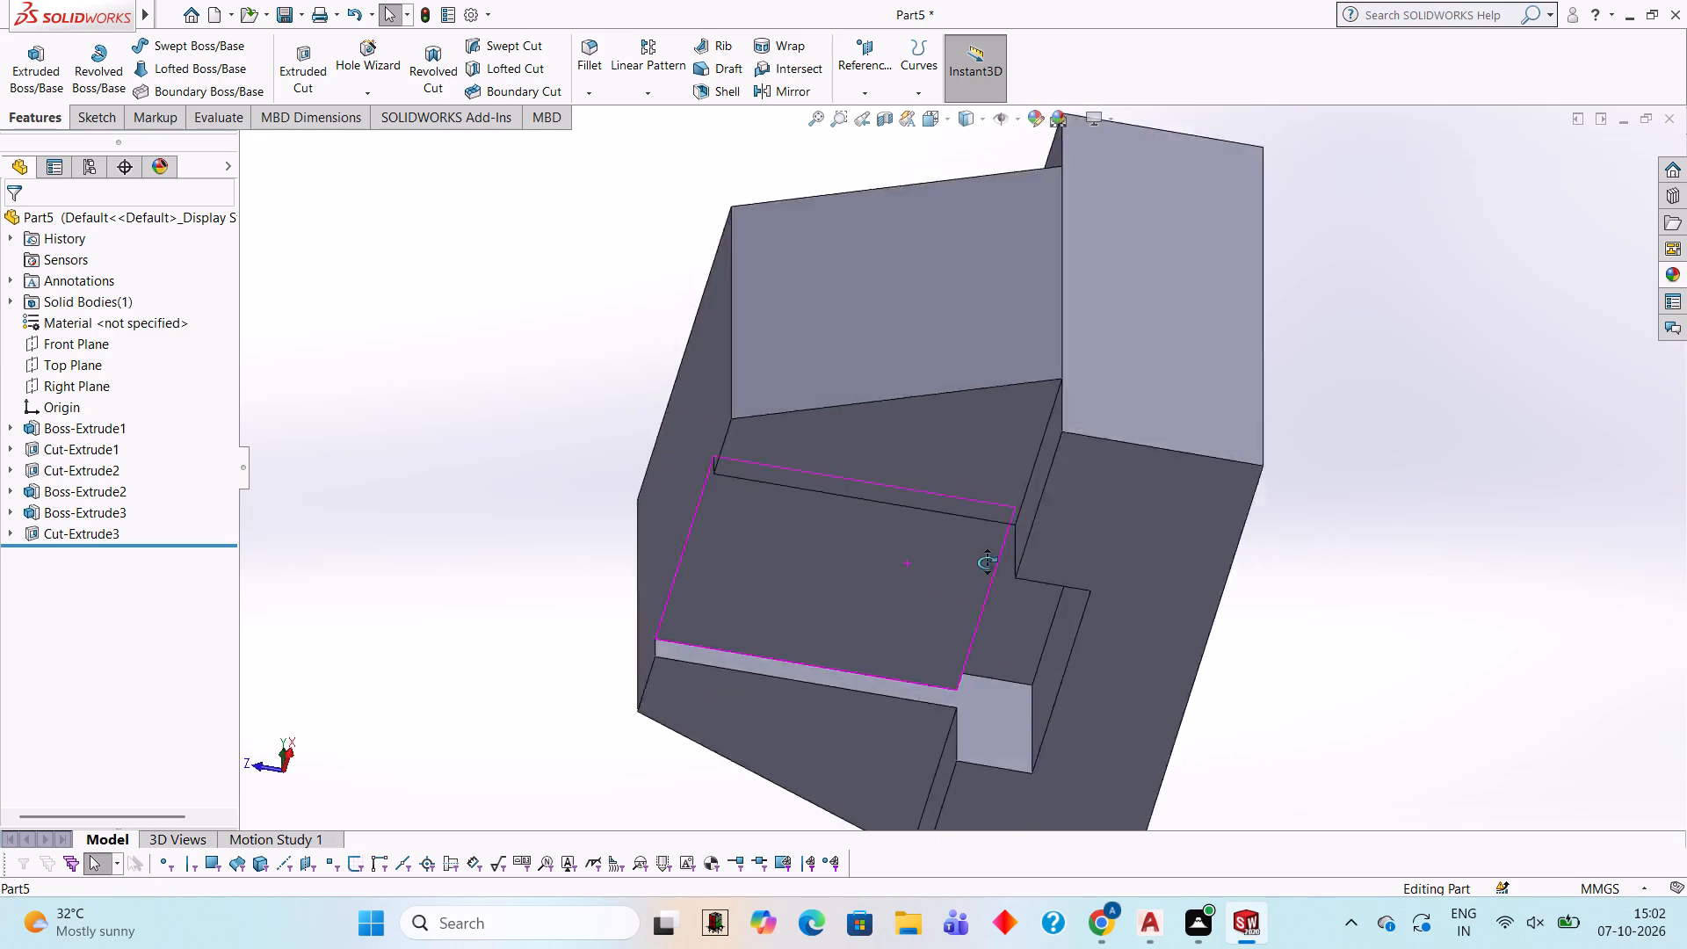
{"action": "middle_click_drag", "start_coordinate": [987, 562], "coordinate": [1085, 525]}
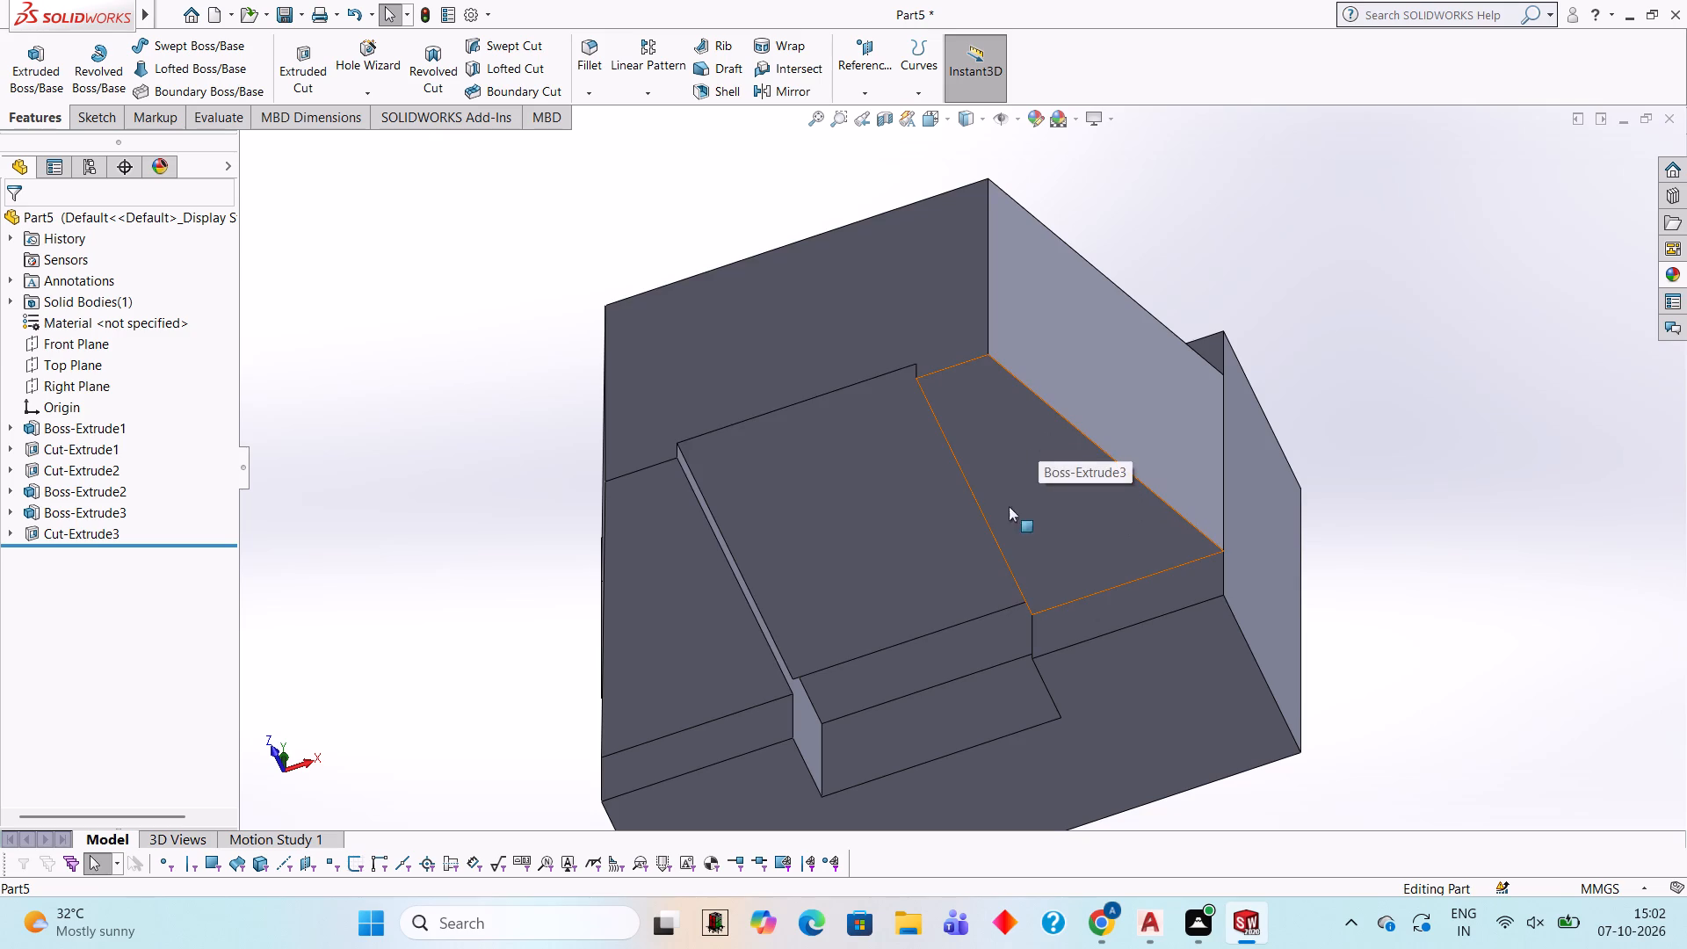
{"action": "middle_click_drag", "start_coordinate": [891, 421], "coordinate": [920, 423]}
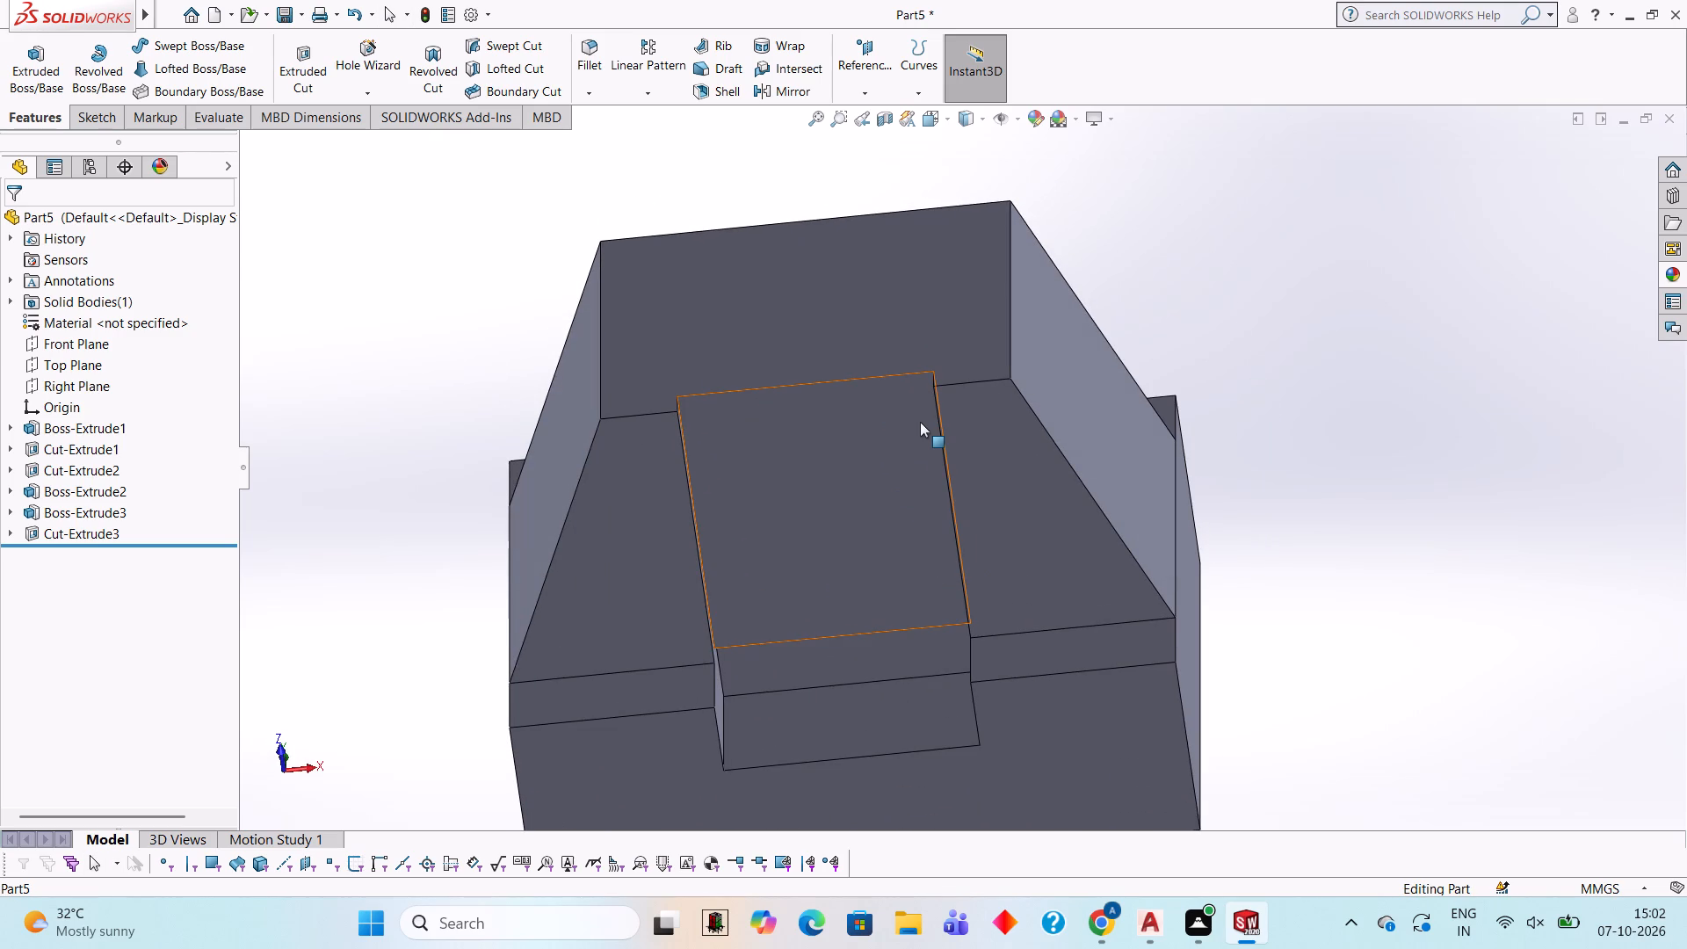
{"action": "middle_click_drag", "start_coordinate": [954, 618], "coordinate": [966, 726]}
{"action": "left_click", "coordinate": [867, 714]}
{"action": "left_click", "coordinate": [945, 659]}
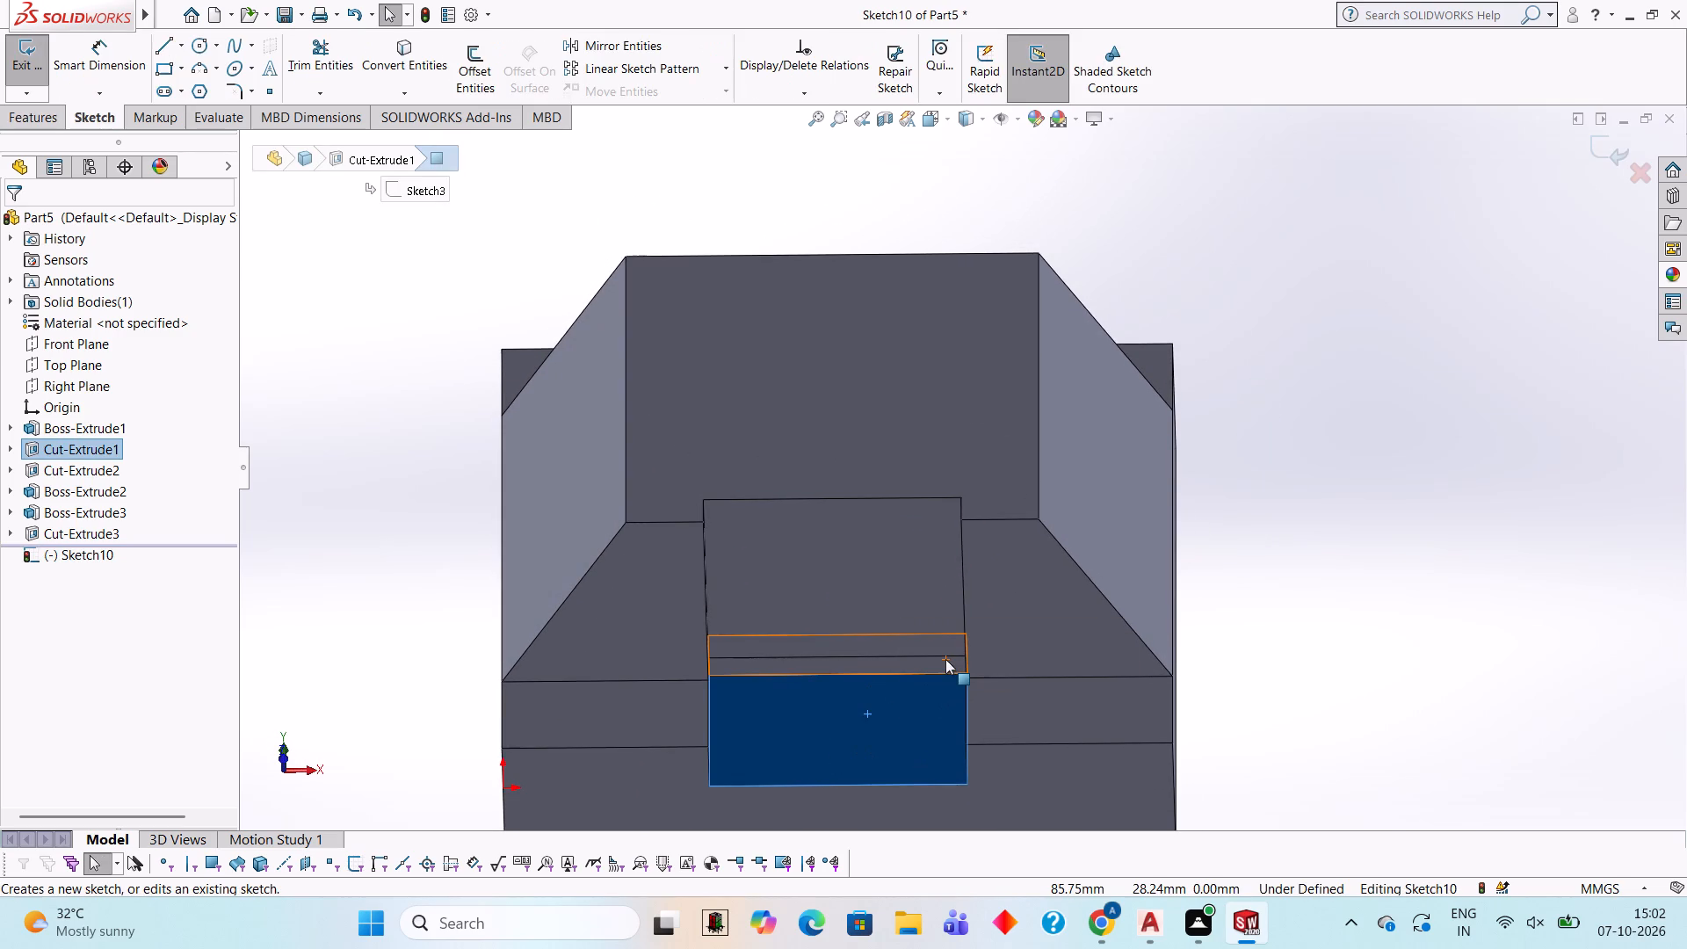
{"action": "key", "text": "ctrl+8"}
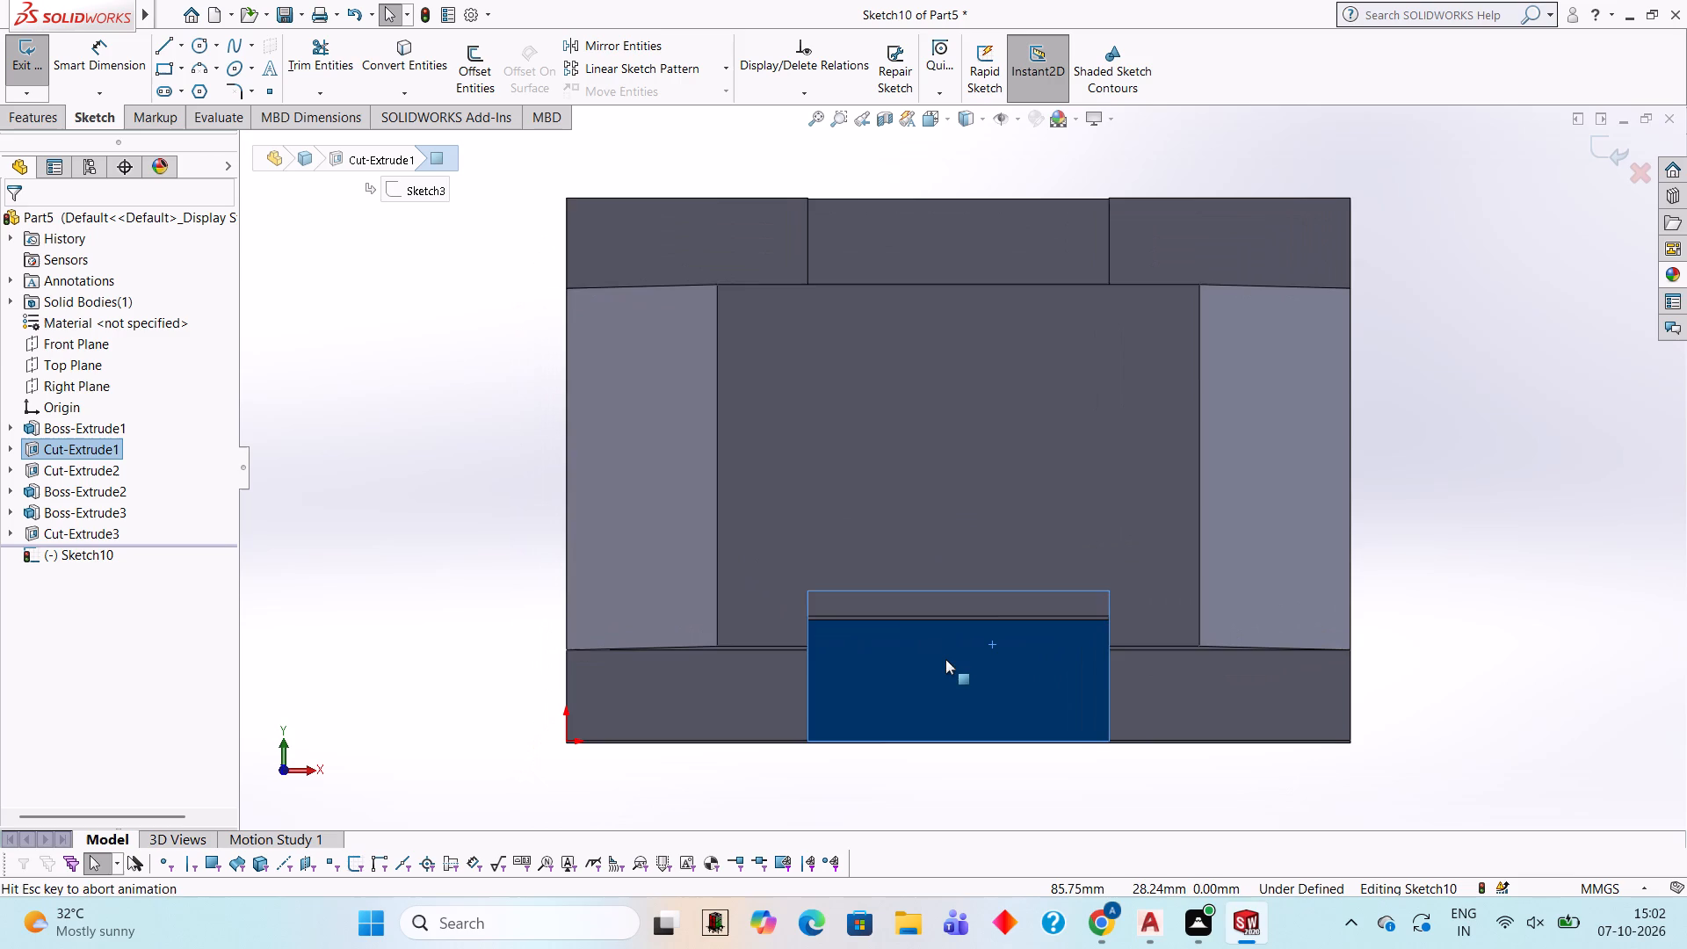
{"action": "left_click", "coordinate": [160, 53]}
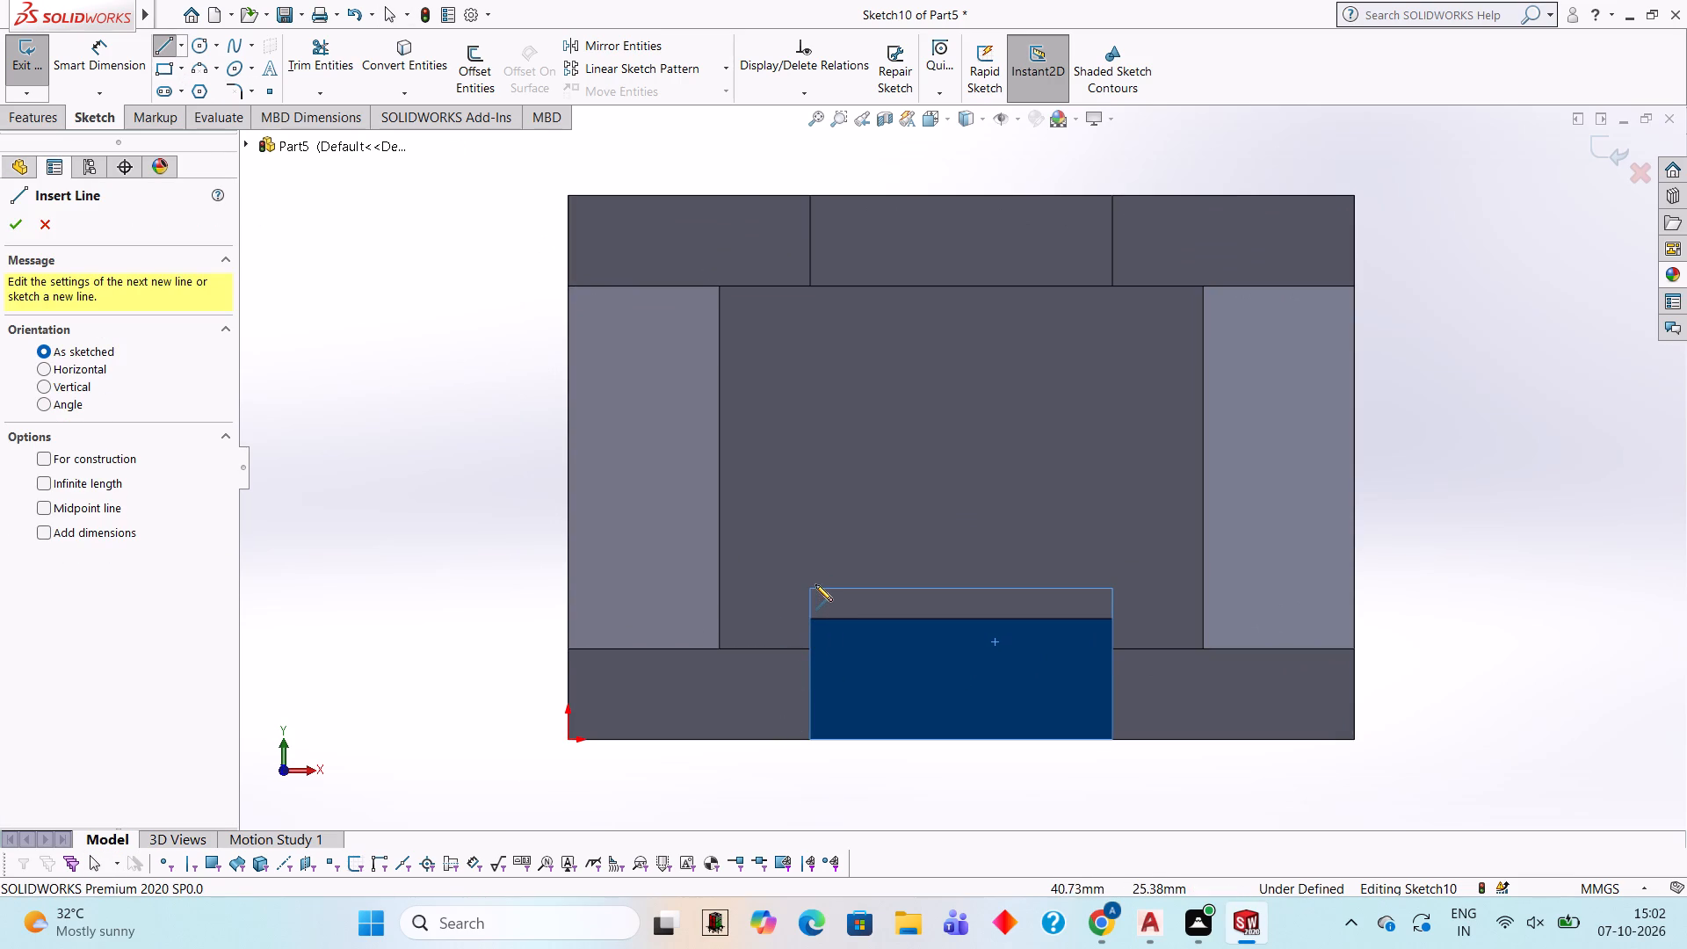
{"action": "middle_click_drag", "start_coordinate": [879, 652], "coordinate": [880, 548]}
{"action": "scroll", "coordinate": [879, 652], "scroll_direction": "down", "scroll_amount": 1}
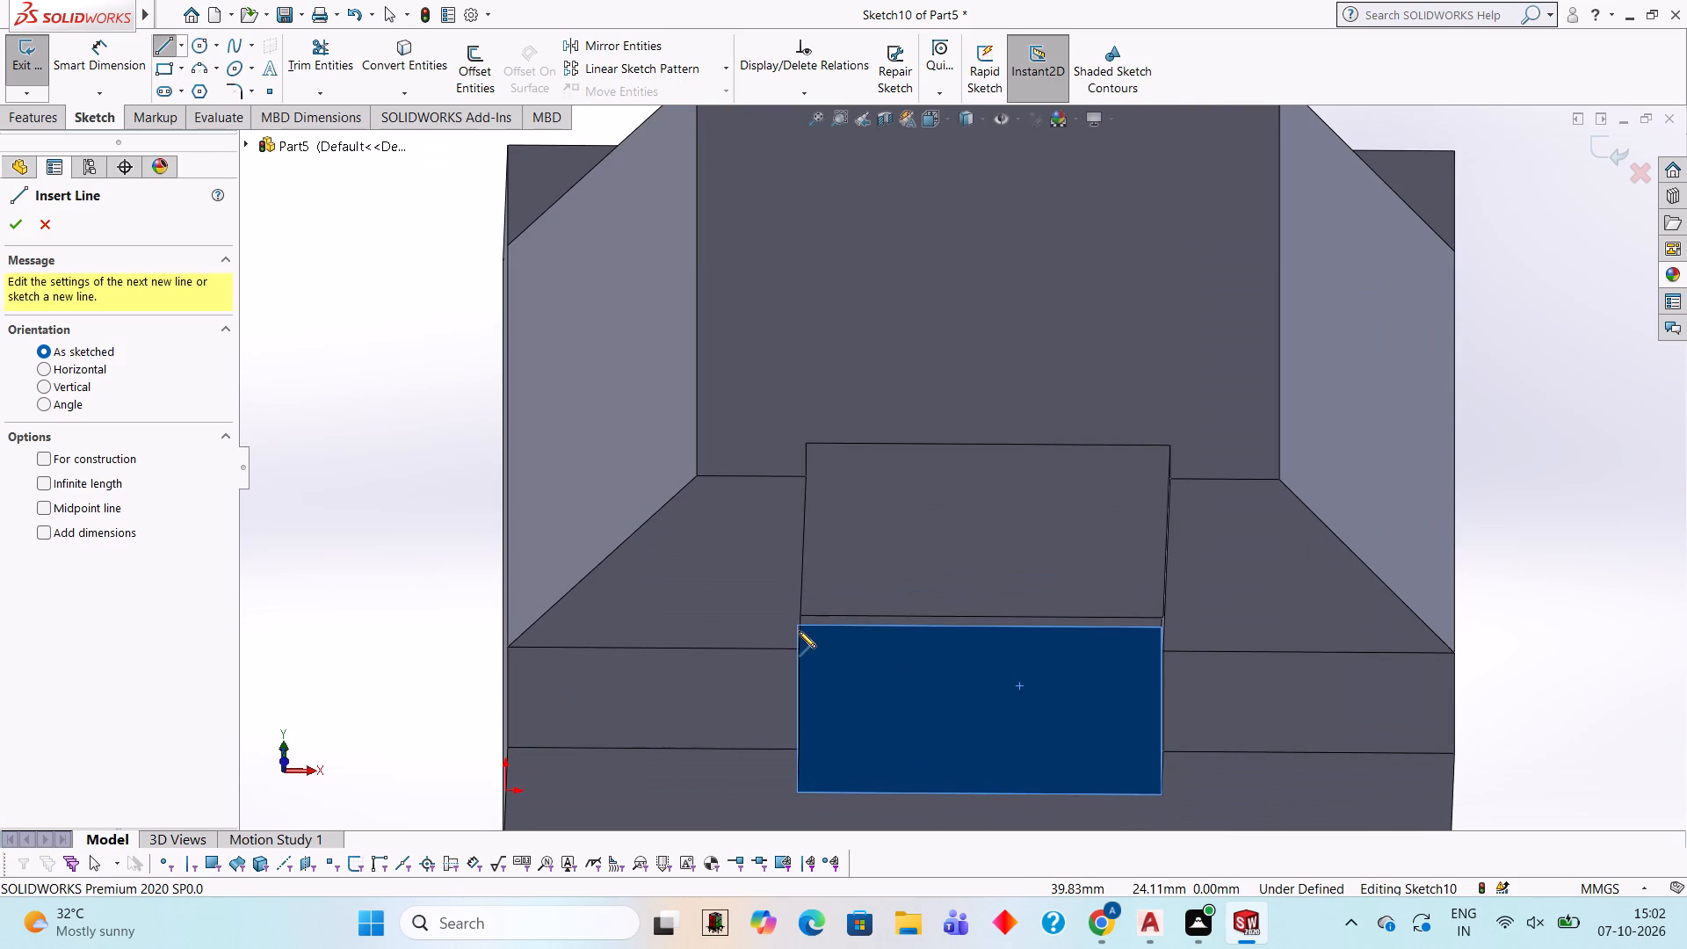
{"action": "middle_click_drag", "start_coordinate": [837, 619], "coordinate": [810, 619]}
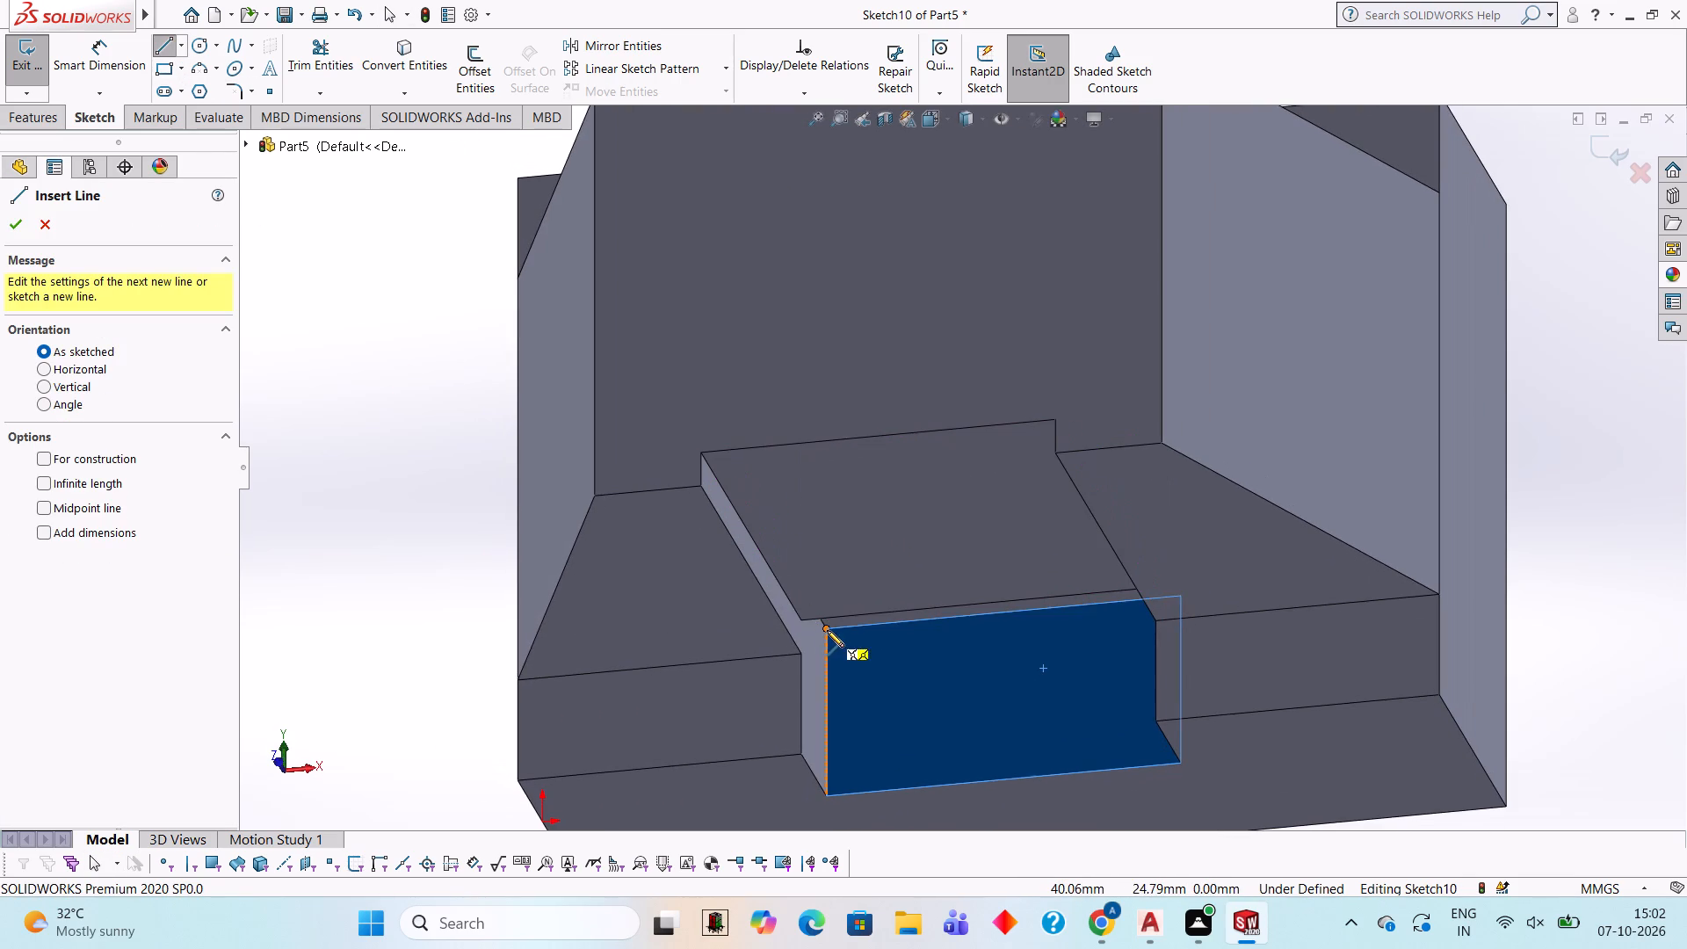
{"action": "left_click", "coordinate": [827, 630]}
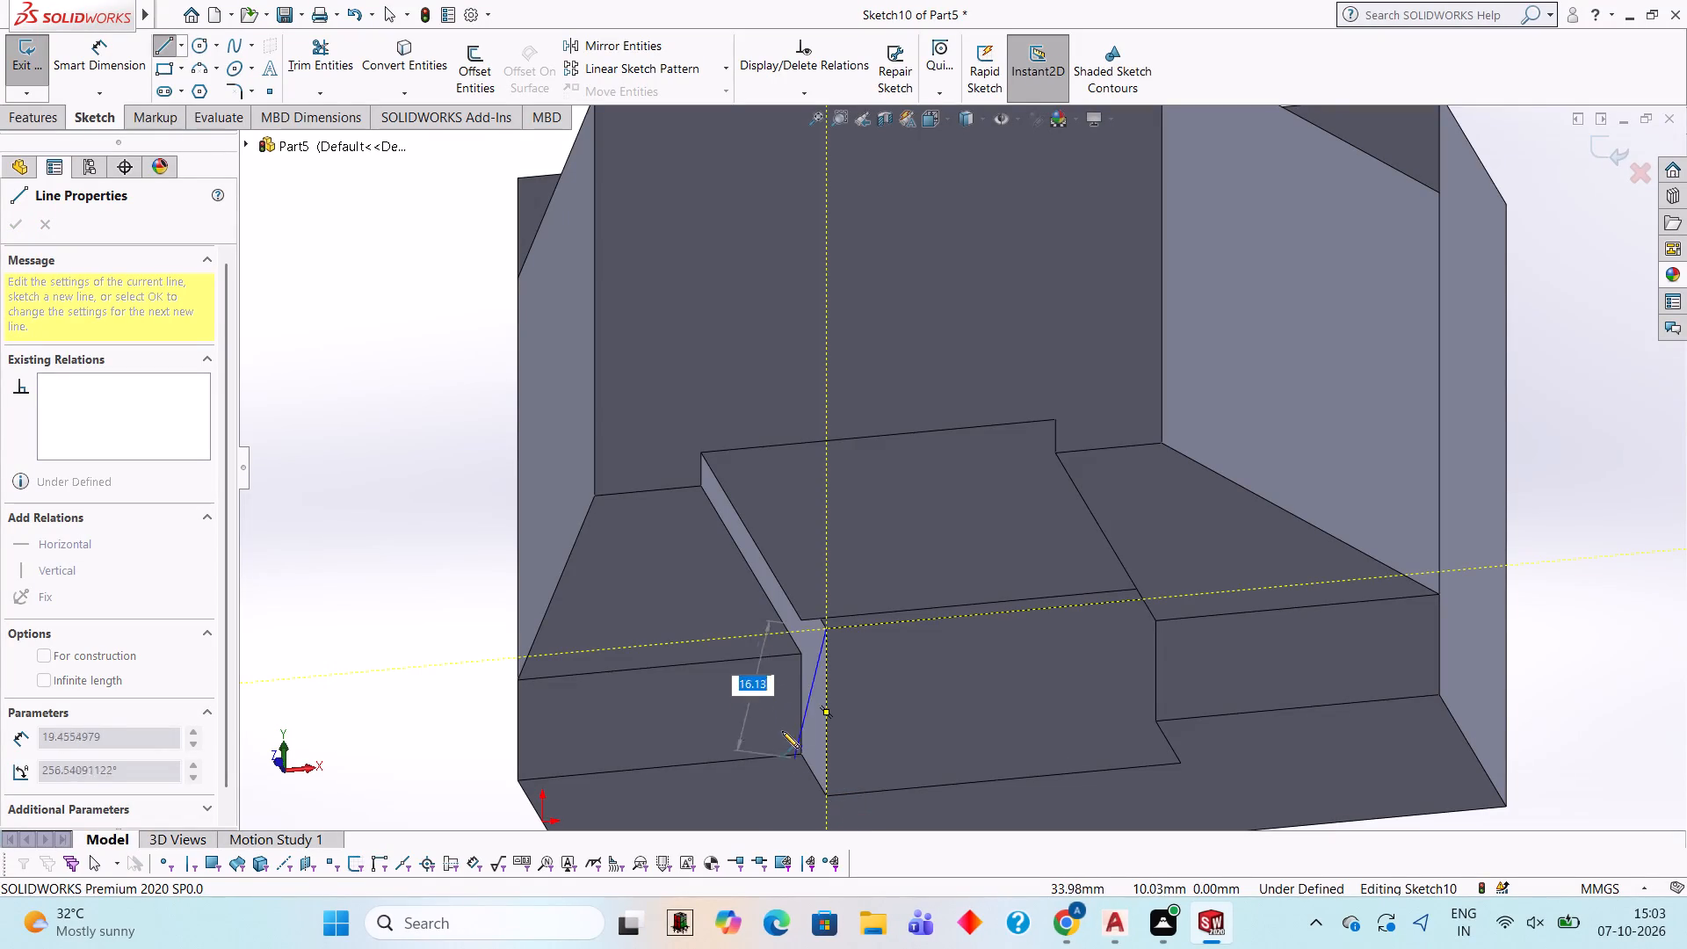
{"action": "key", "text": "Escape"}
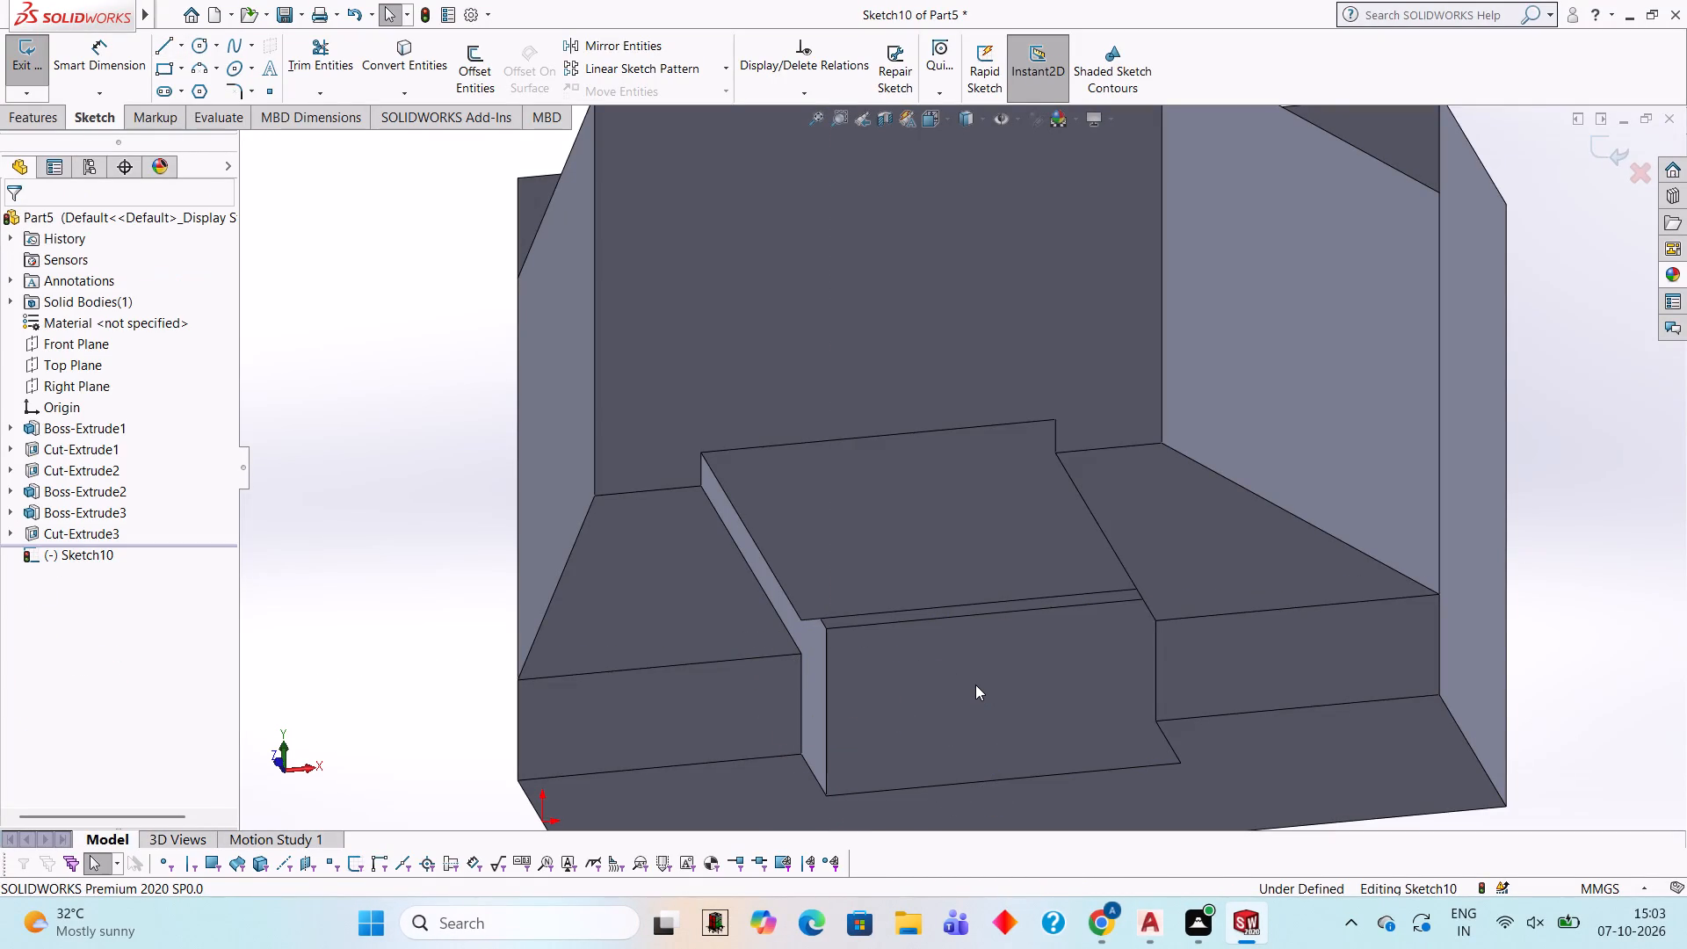
Undo the new sketch on the notch's inner face and the 5 mm recess cut in the boss's underside.
{"action": "key", "text": "ctrl+z"}
{"action": "key", "text": "ctrl+z"}
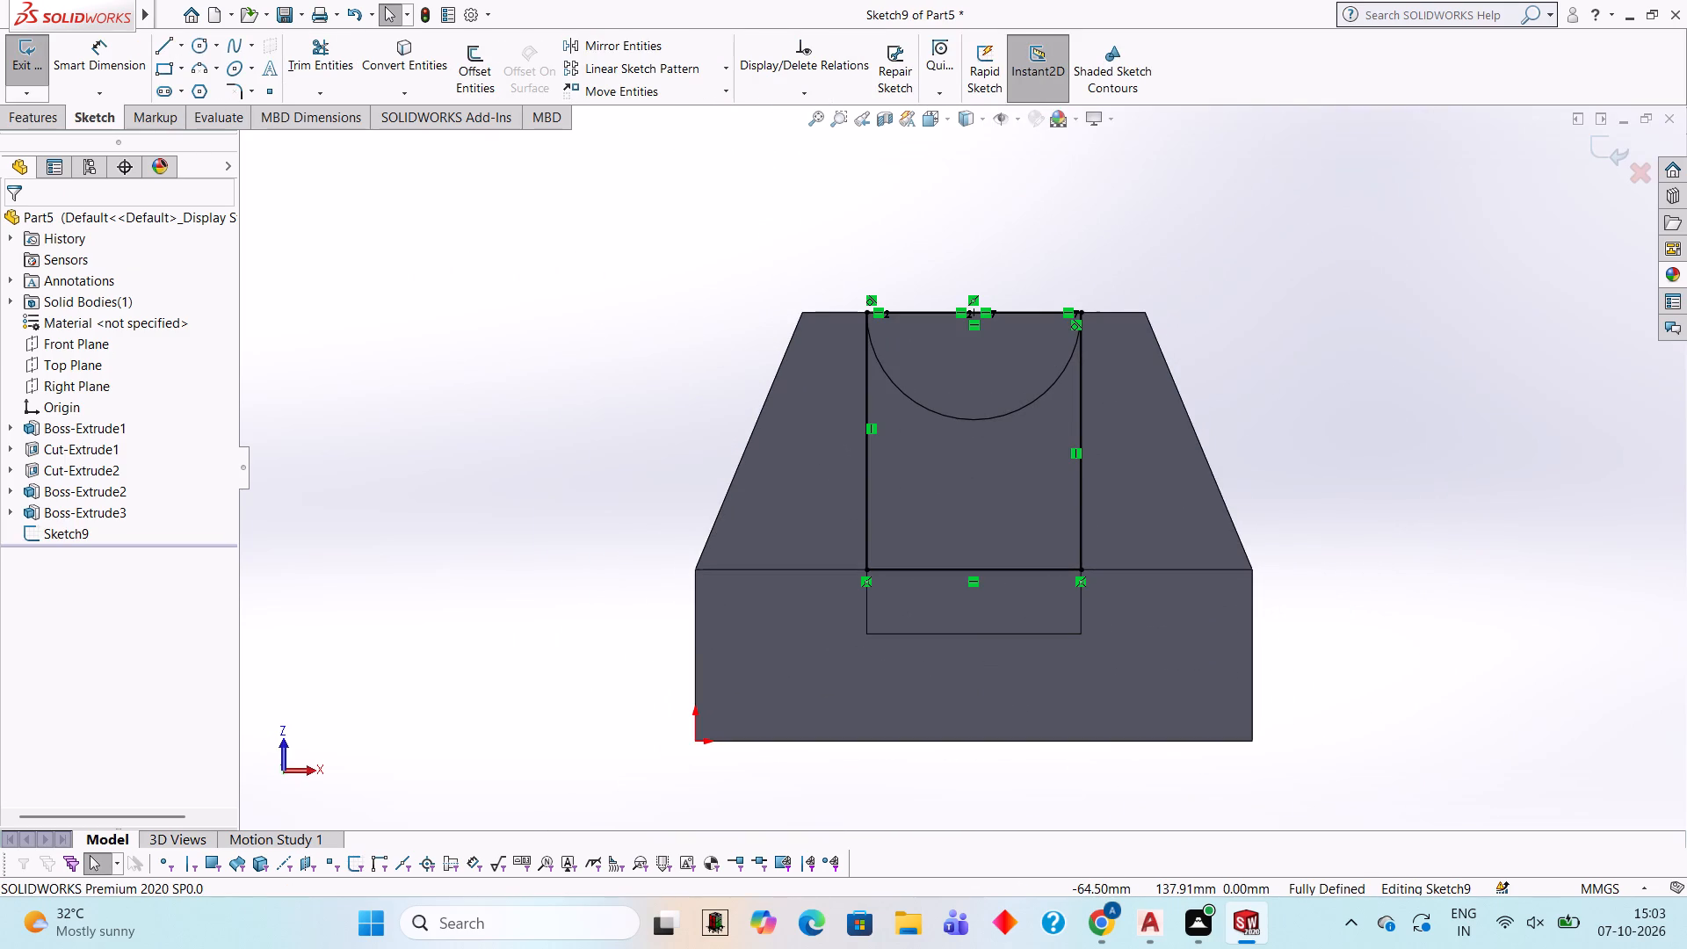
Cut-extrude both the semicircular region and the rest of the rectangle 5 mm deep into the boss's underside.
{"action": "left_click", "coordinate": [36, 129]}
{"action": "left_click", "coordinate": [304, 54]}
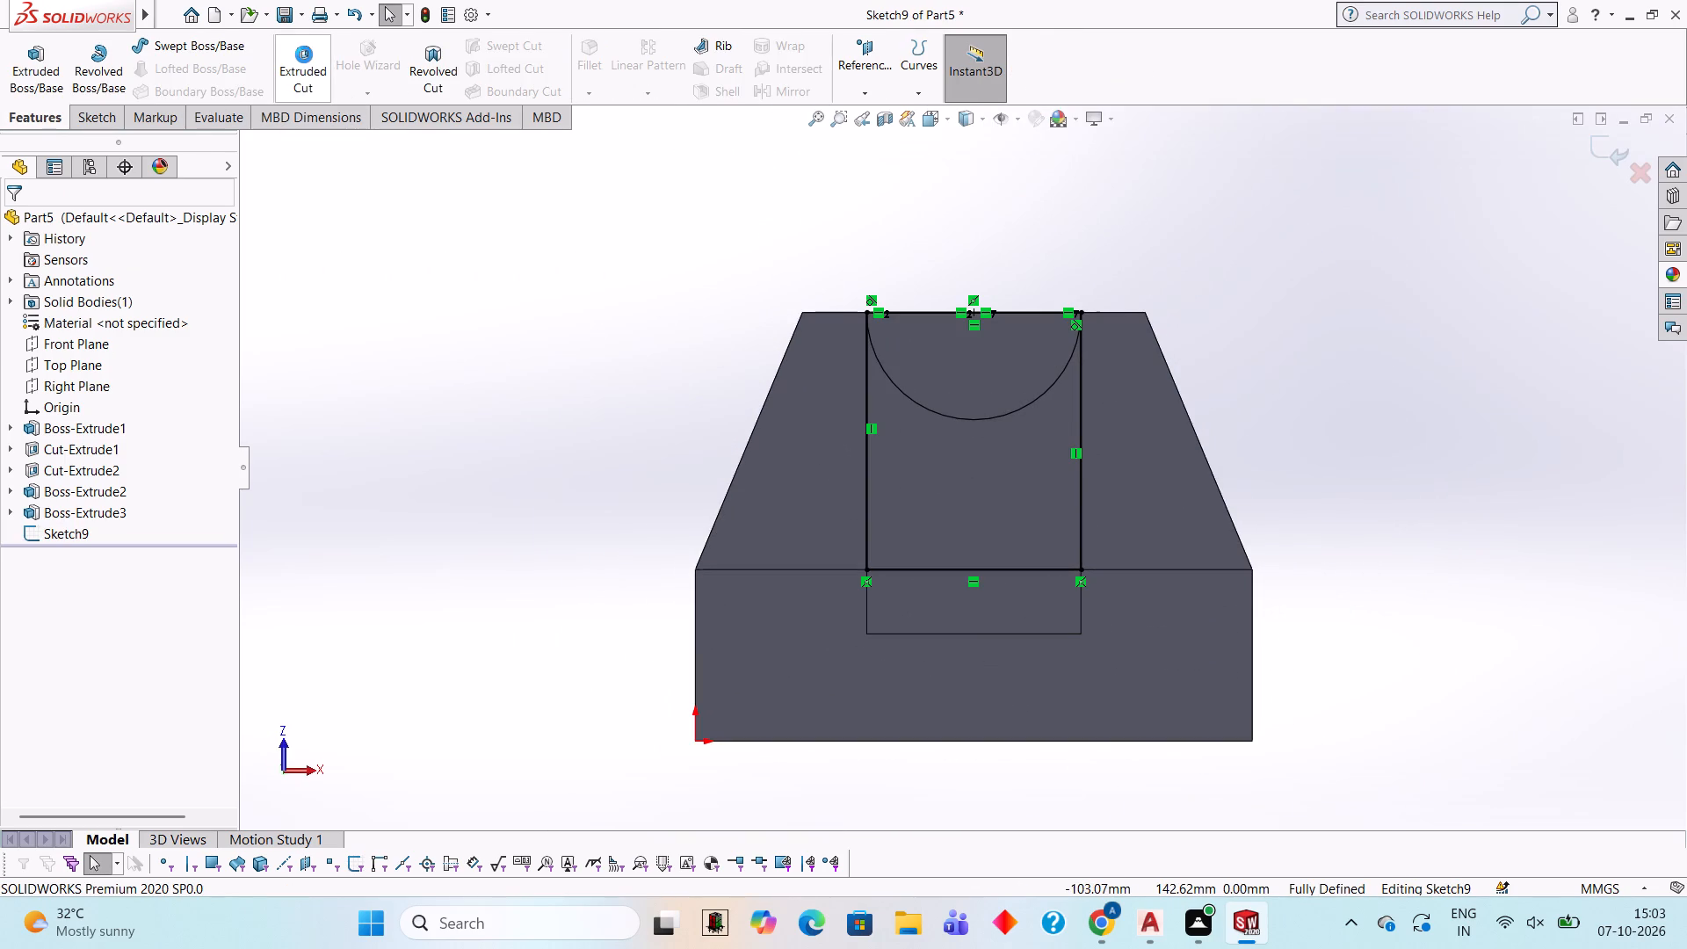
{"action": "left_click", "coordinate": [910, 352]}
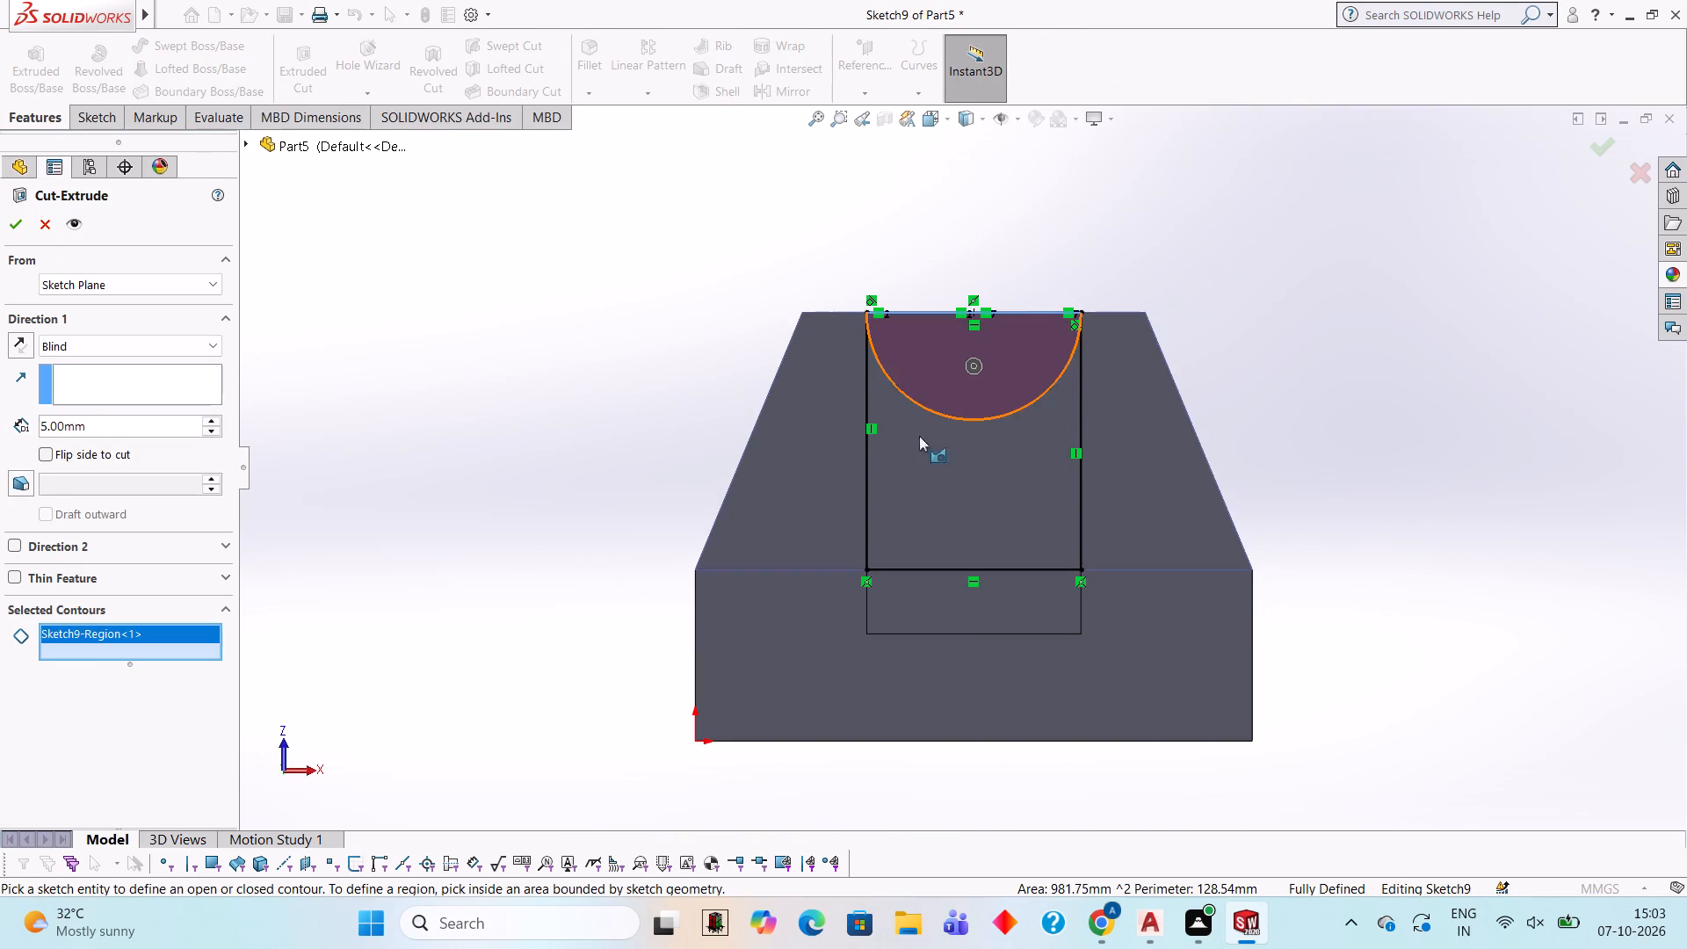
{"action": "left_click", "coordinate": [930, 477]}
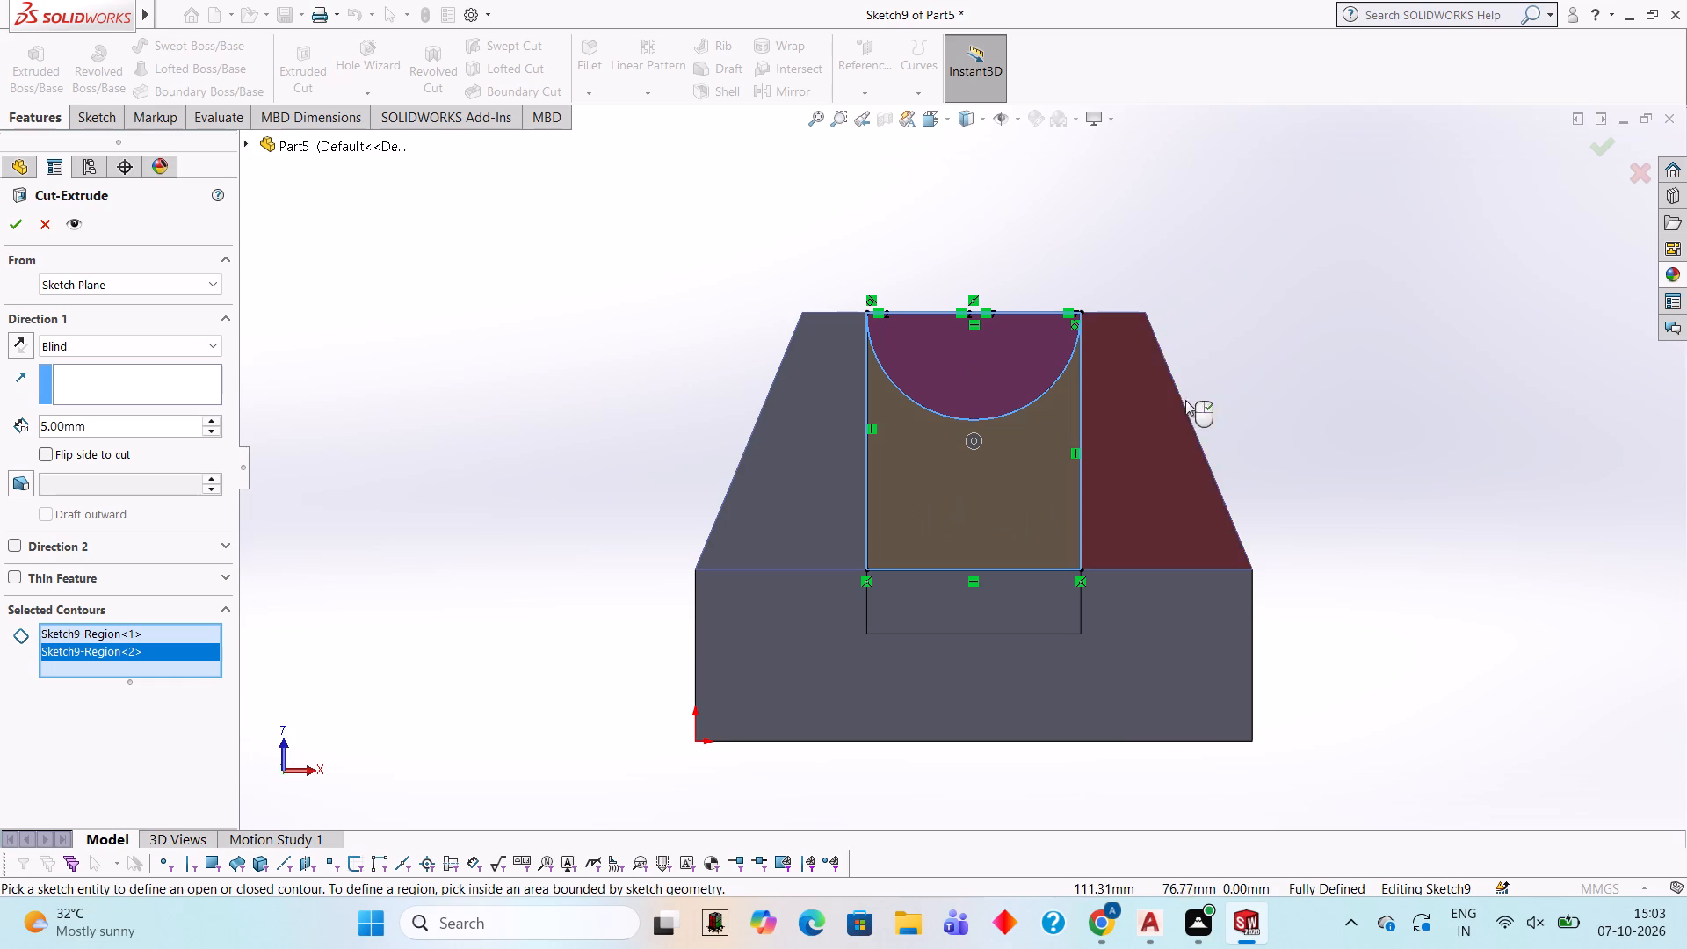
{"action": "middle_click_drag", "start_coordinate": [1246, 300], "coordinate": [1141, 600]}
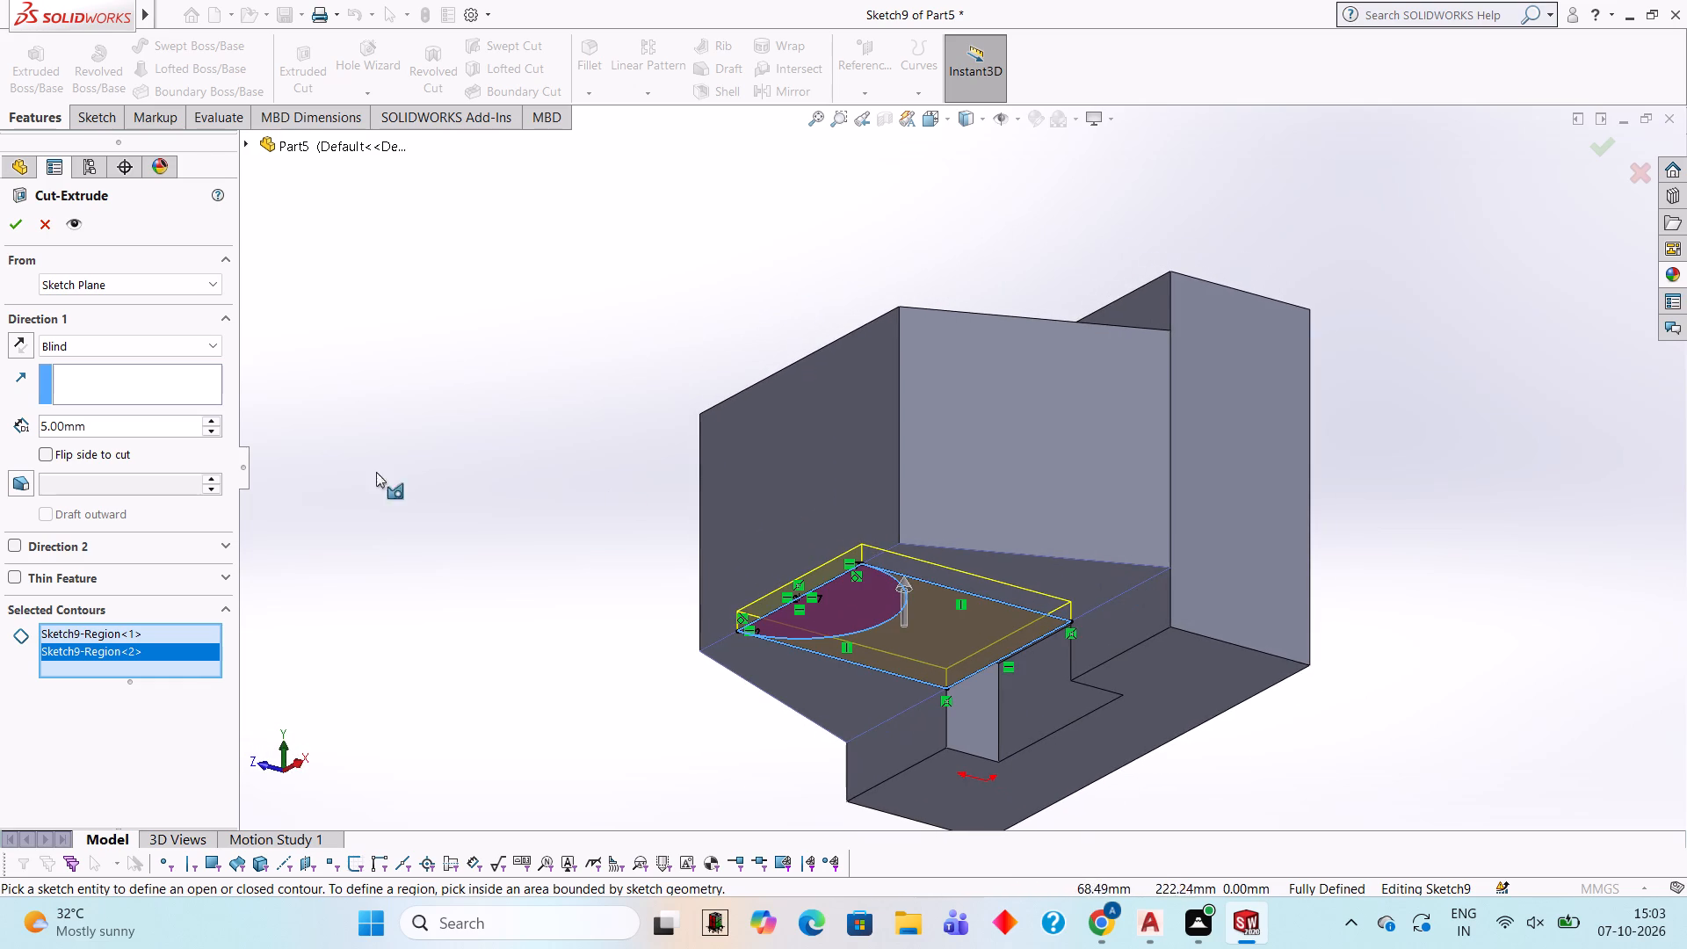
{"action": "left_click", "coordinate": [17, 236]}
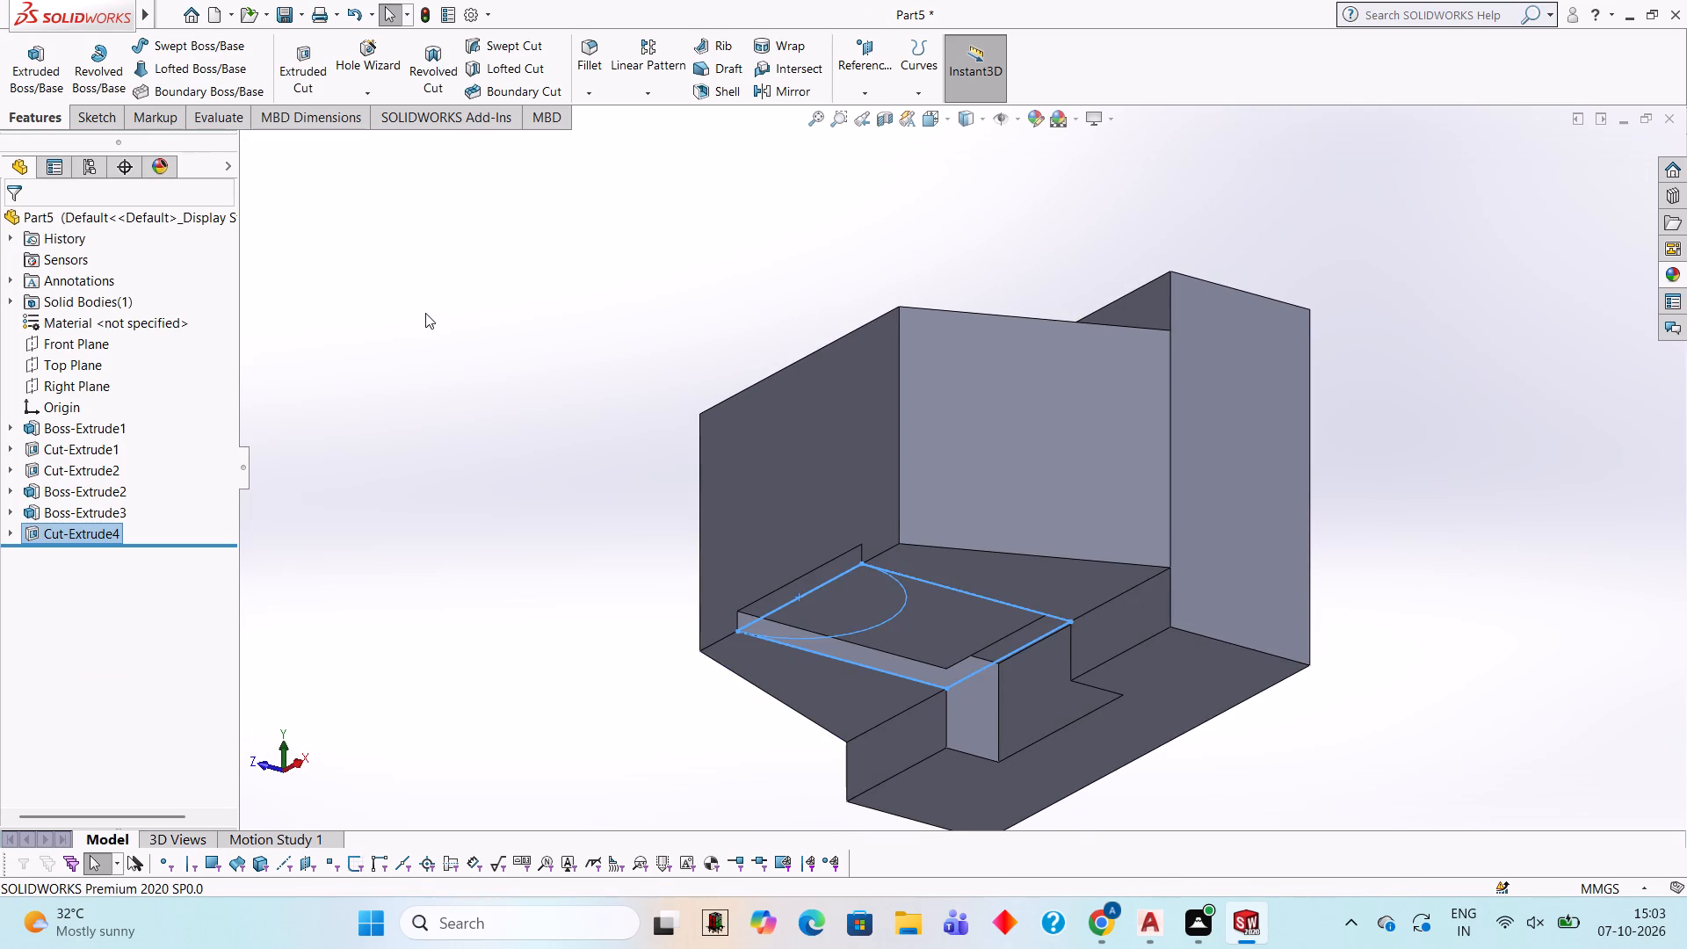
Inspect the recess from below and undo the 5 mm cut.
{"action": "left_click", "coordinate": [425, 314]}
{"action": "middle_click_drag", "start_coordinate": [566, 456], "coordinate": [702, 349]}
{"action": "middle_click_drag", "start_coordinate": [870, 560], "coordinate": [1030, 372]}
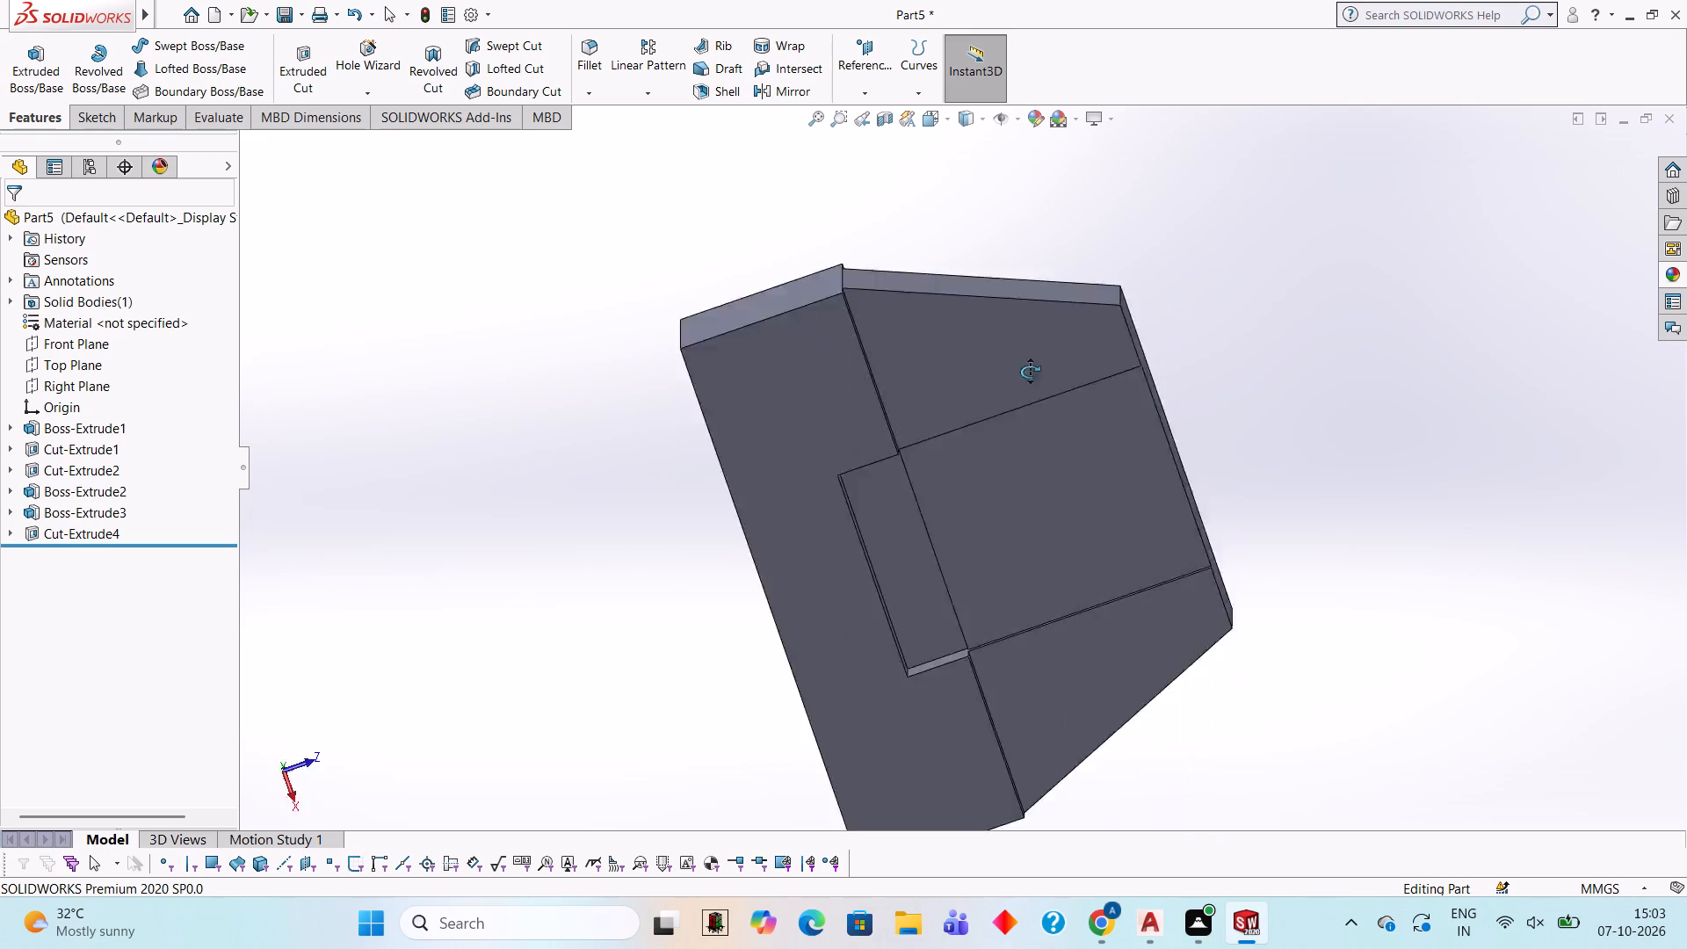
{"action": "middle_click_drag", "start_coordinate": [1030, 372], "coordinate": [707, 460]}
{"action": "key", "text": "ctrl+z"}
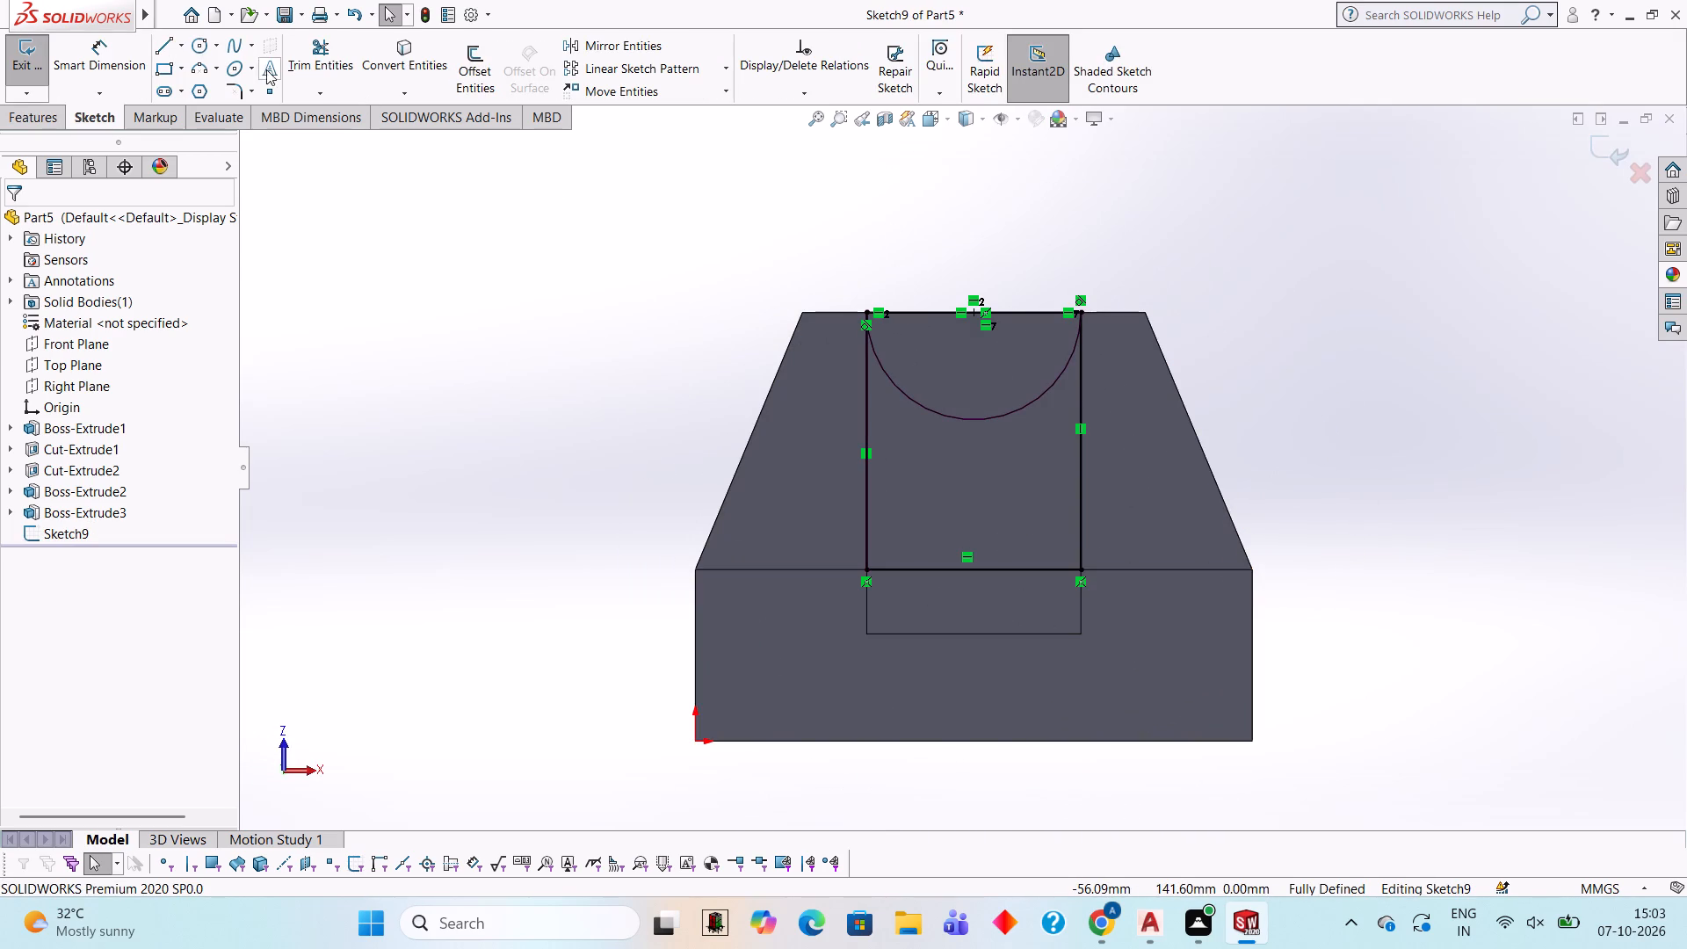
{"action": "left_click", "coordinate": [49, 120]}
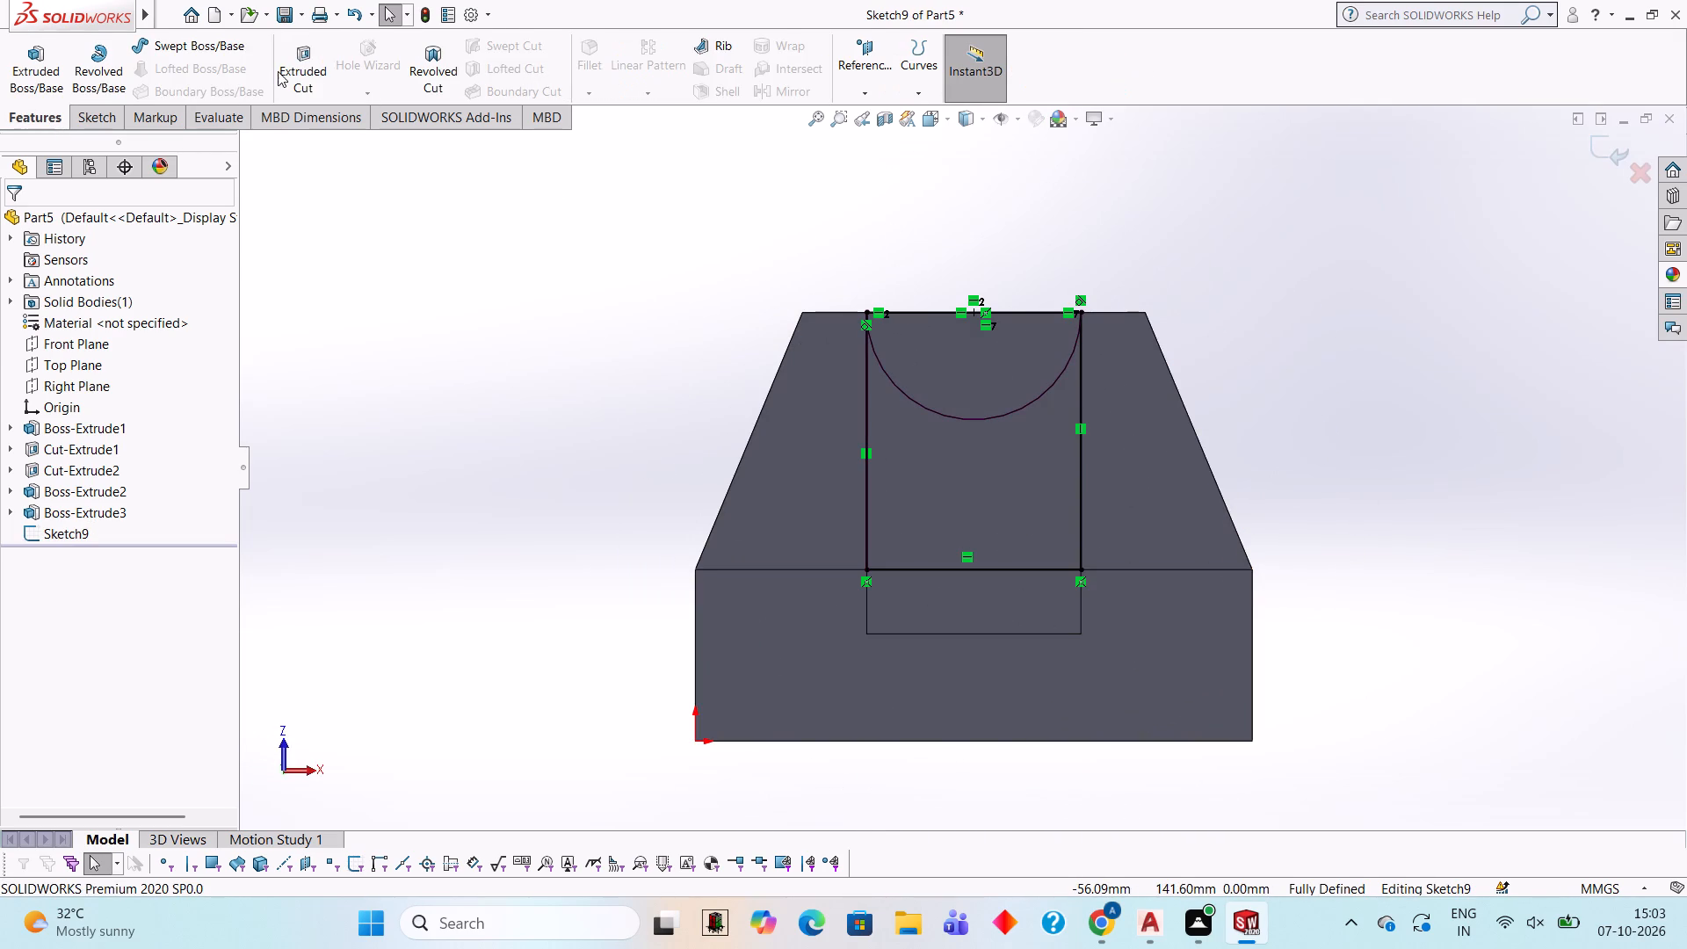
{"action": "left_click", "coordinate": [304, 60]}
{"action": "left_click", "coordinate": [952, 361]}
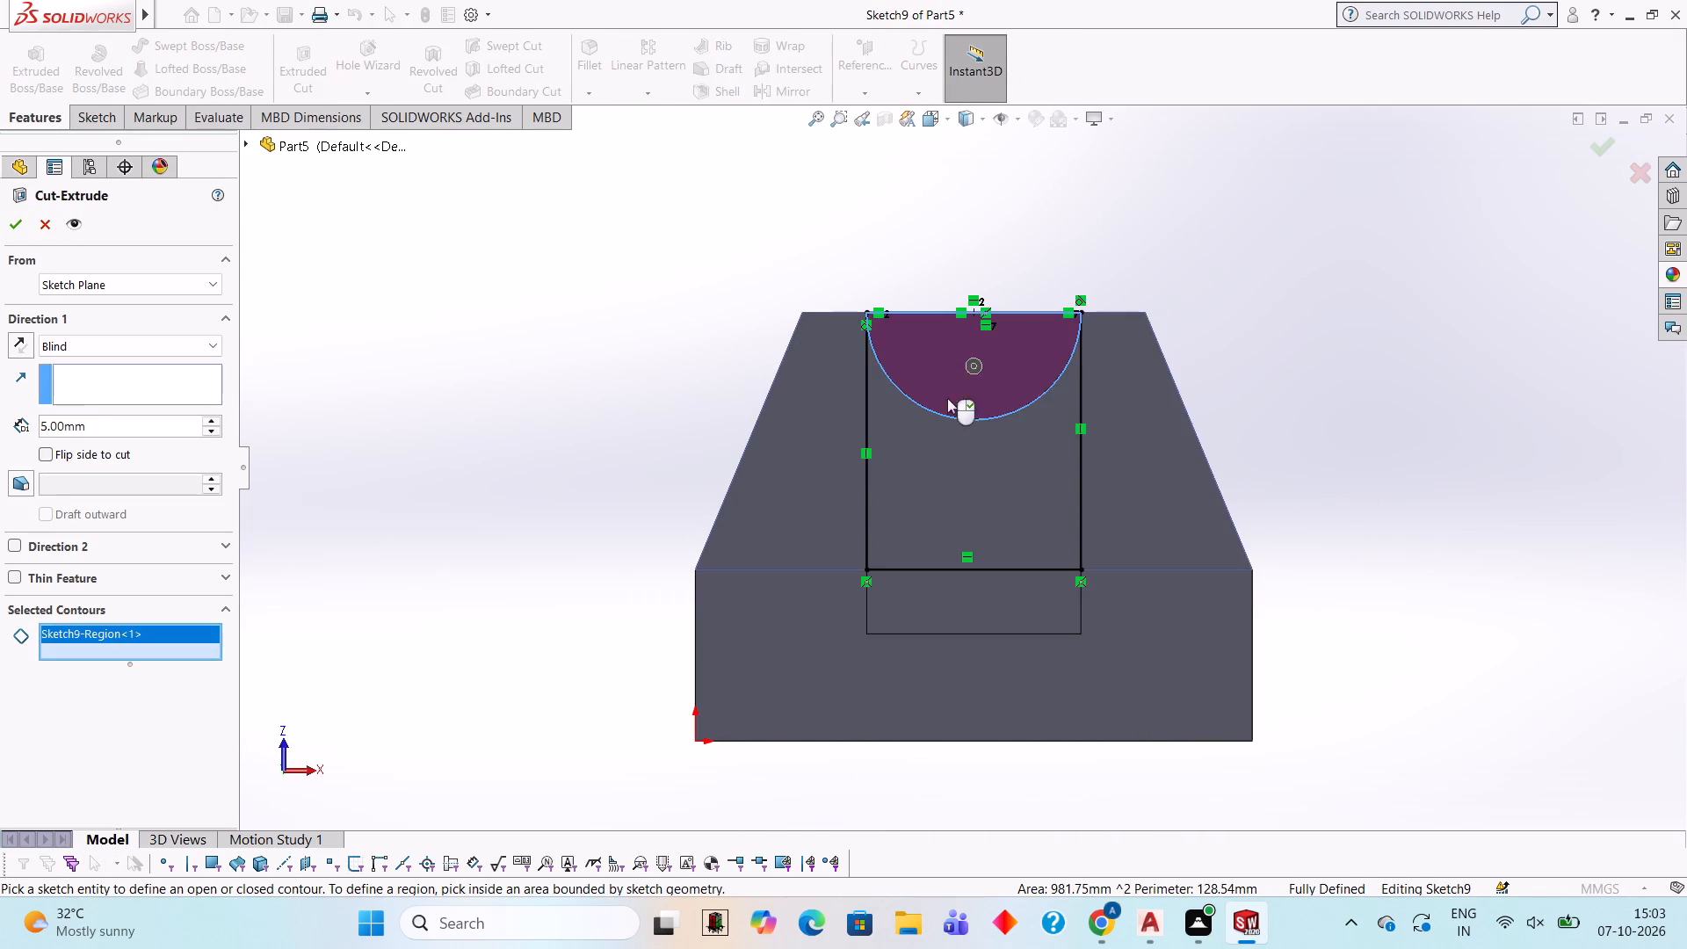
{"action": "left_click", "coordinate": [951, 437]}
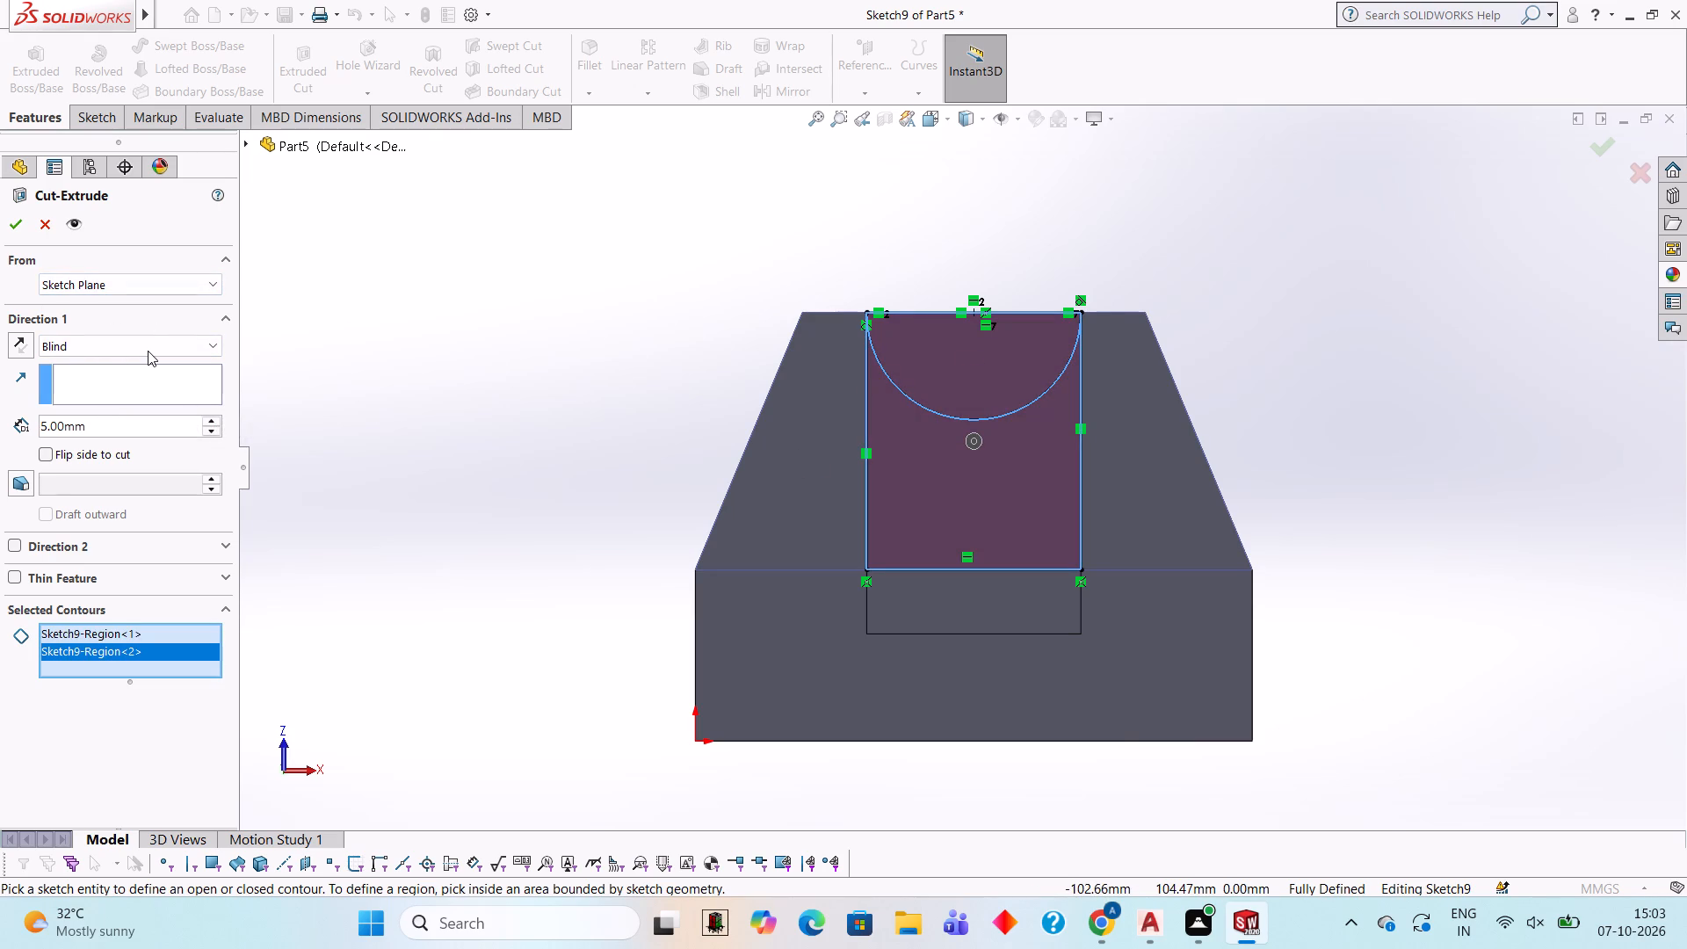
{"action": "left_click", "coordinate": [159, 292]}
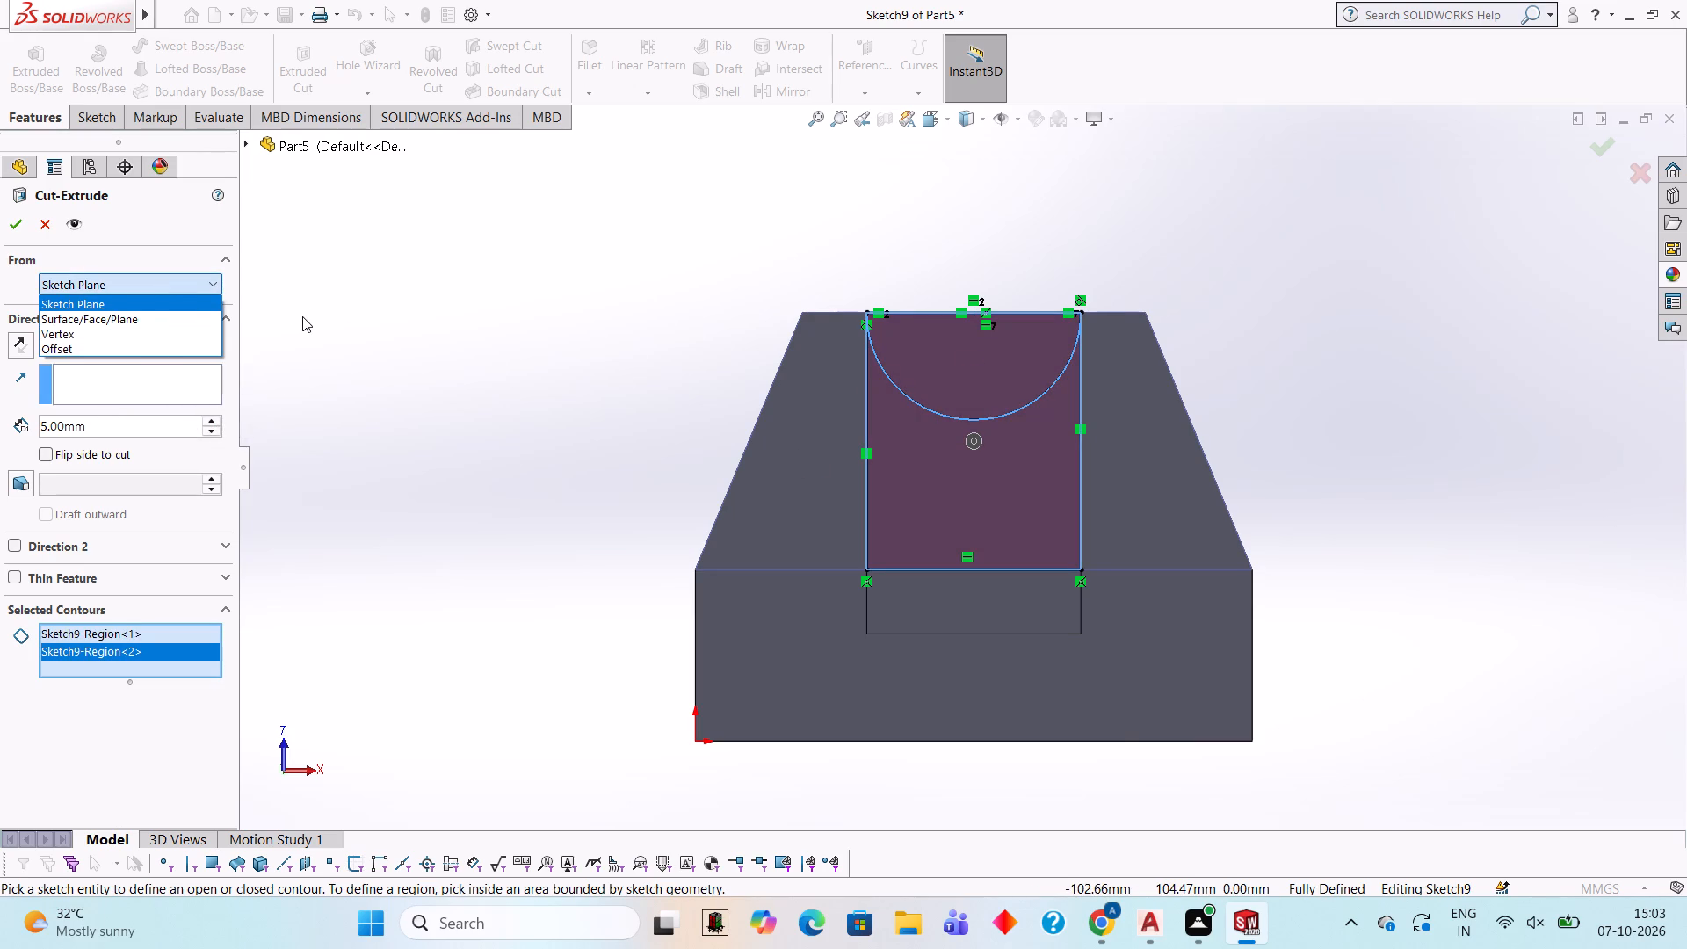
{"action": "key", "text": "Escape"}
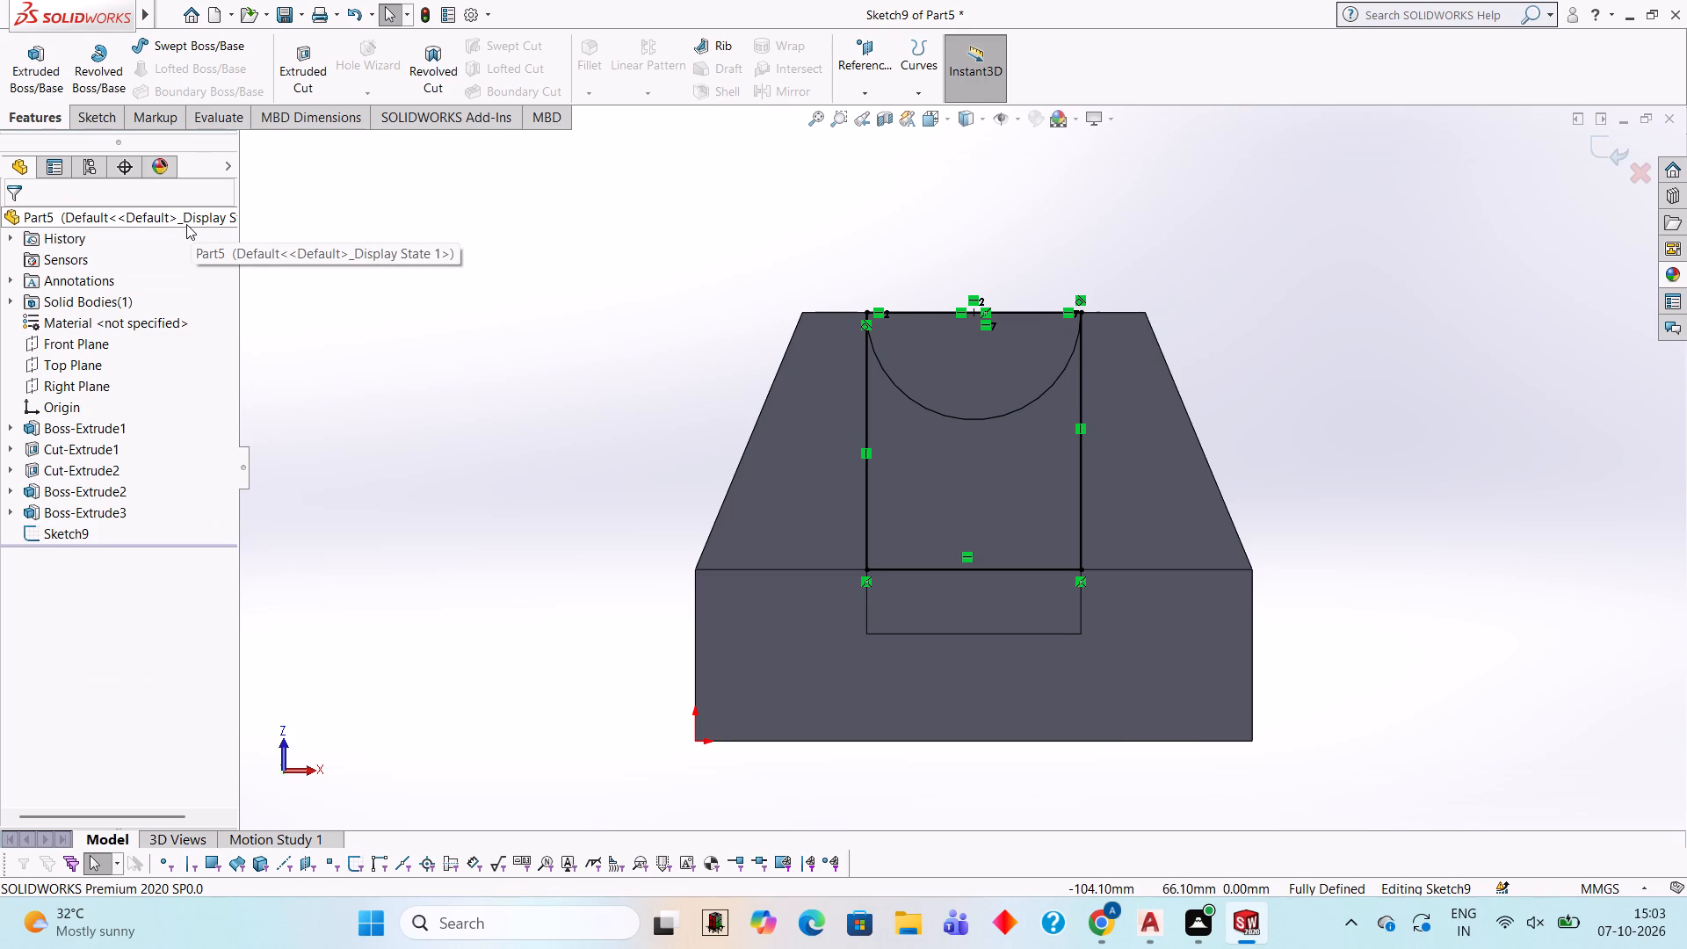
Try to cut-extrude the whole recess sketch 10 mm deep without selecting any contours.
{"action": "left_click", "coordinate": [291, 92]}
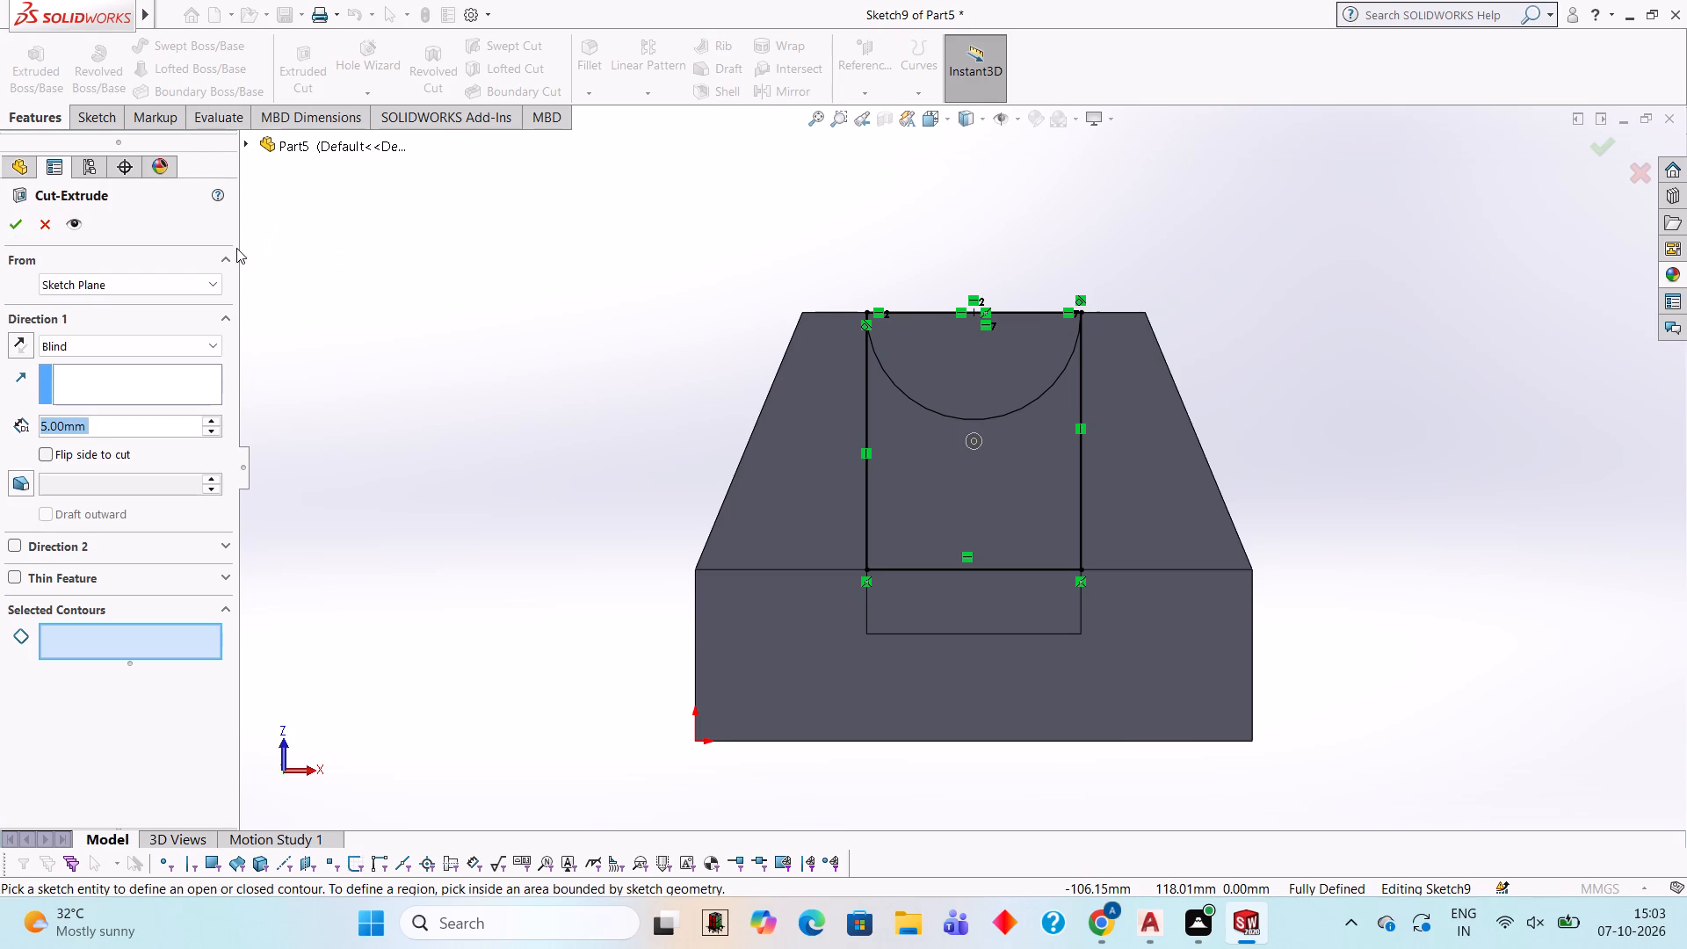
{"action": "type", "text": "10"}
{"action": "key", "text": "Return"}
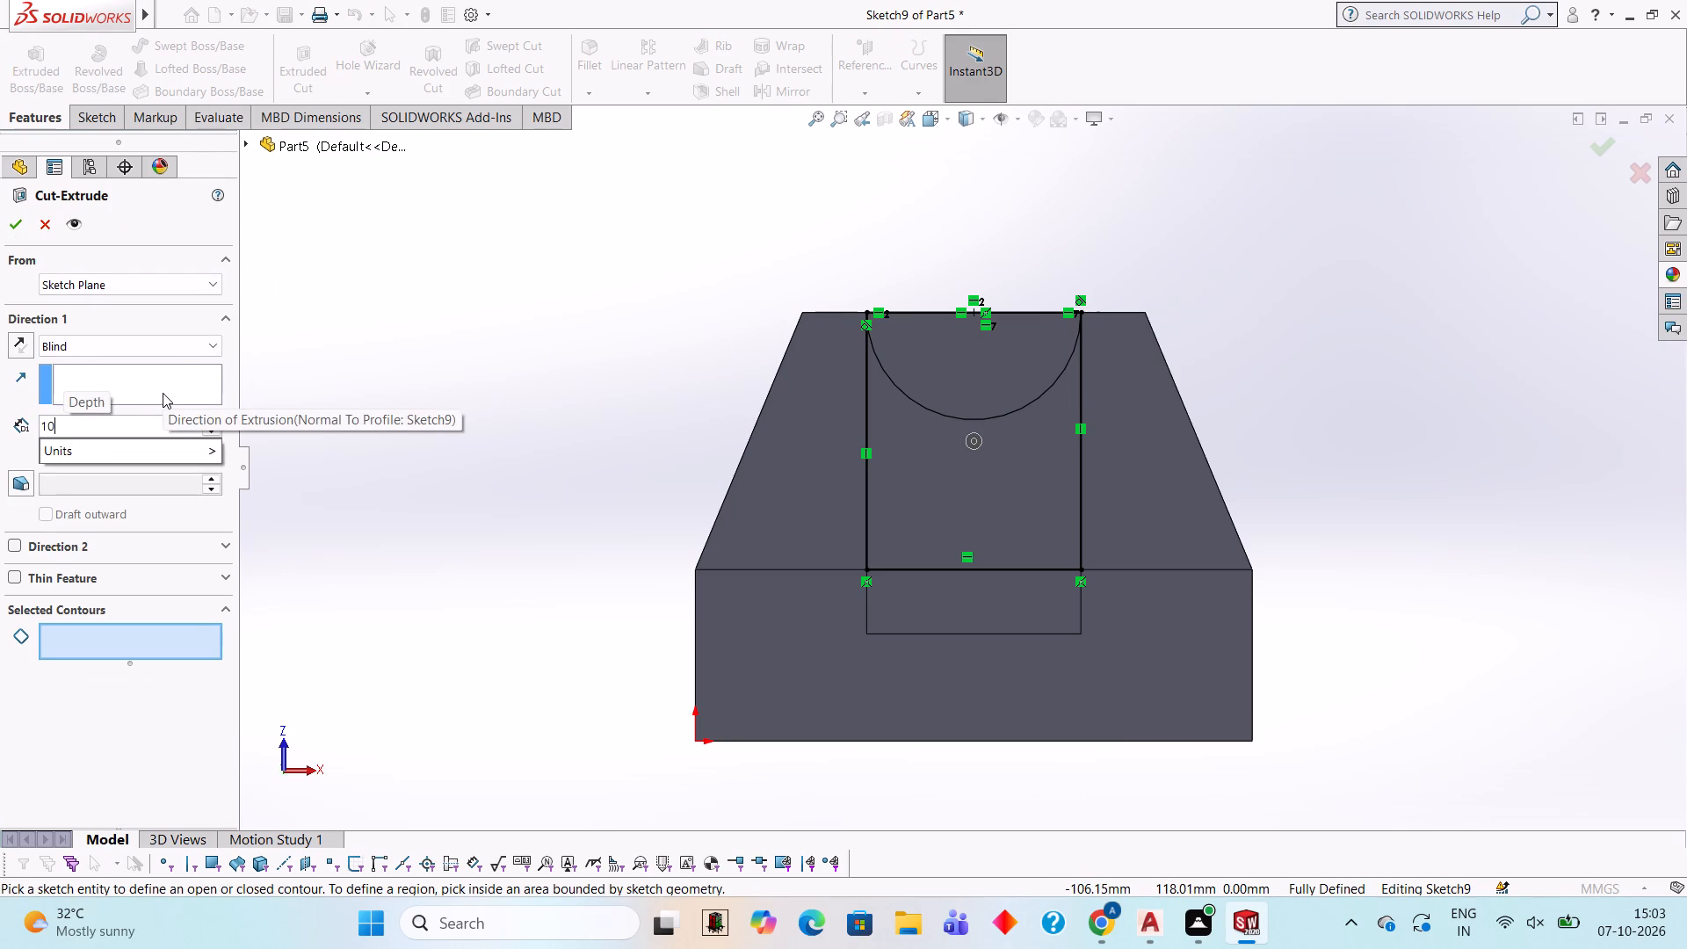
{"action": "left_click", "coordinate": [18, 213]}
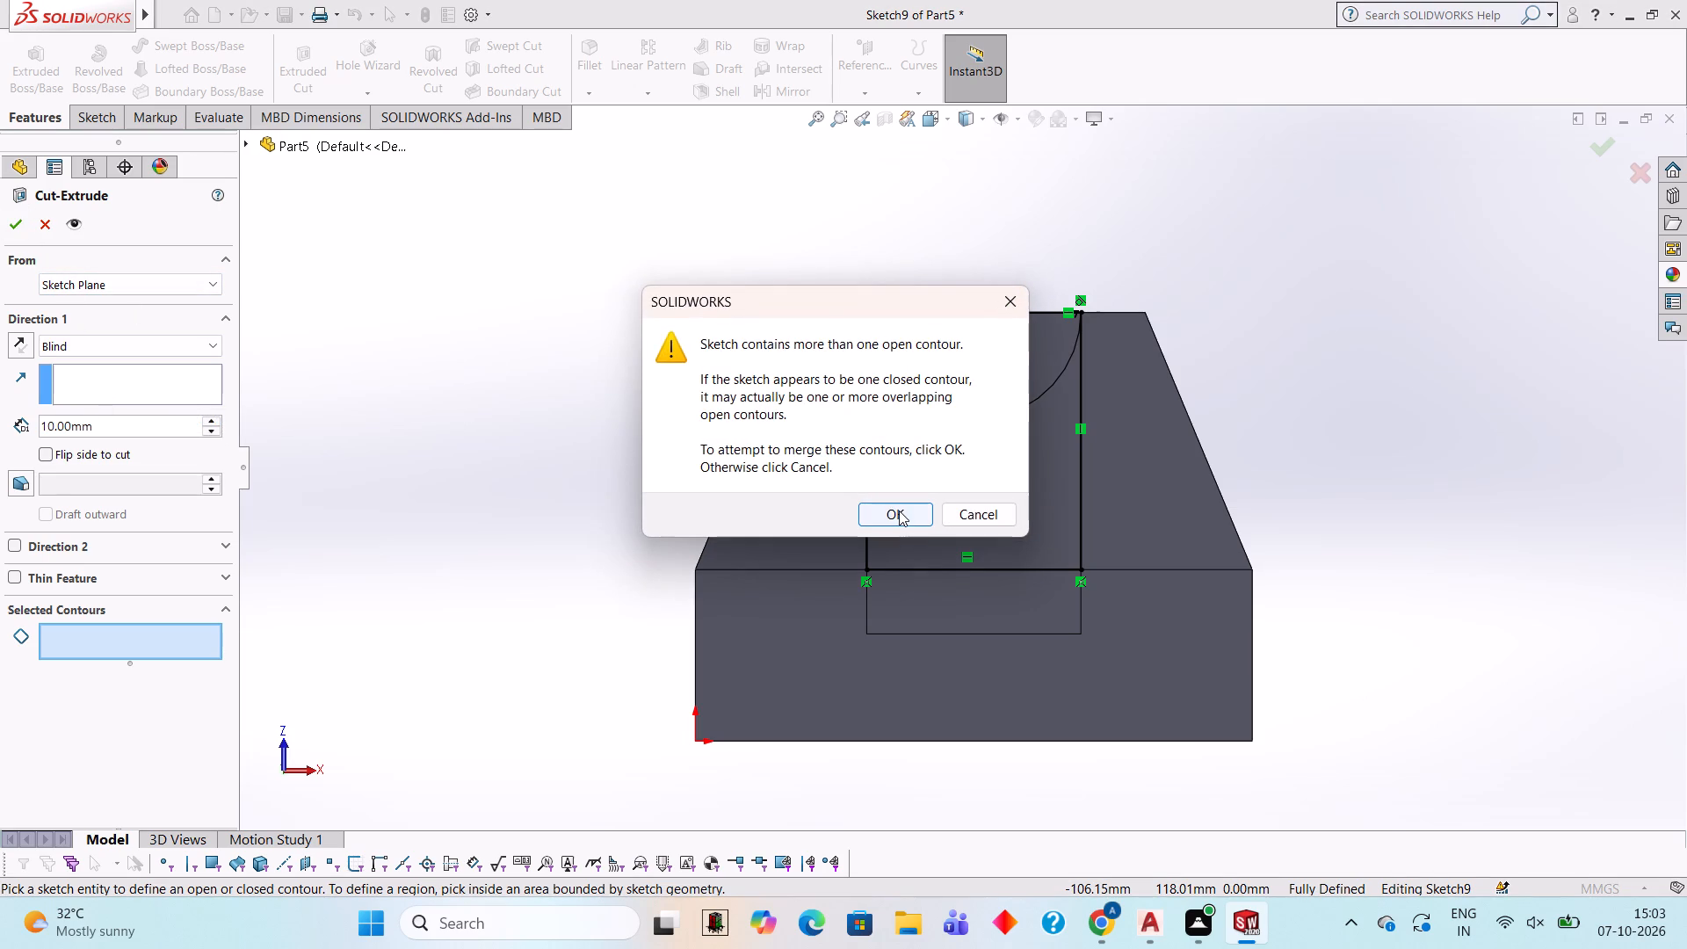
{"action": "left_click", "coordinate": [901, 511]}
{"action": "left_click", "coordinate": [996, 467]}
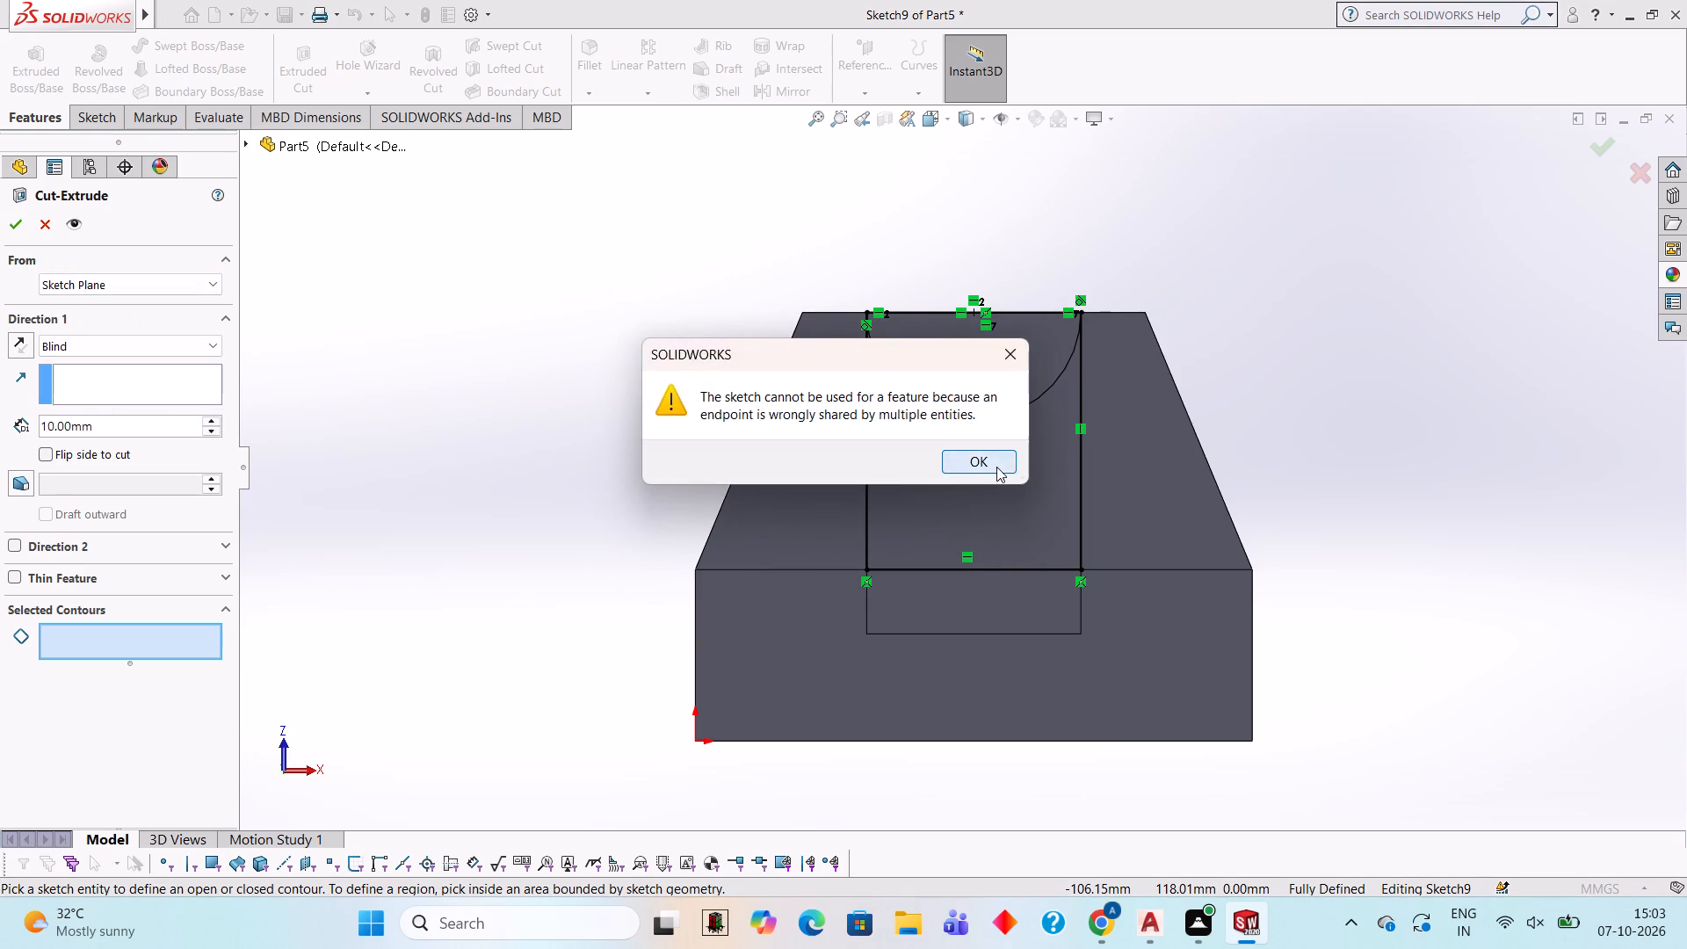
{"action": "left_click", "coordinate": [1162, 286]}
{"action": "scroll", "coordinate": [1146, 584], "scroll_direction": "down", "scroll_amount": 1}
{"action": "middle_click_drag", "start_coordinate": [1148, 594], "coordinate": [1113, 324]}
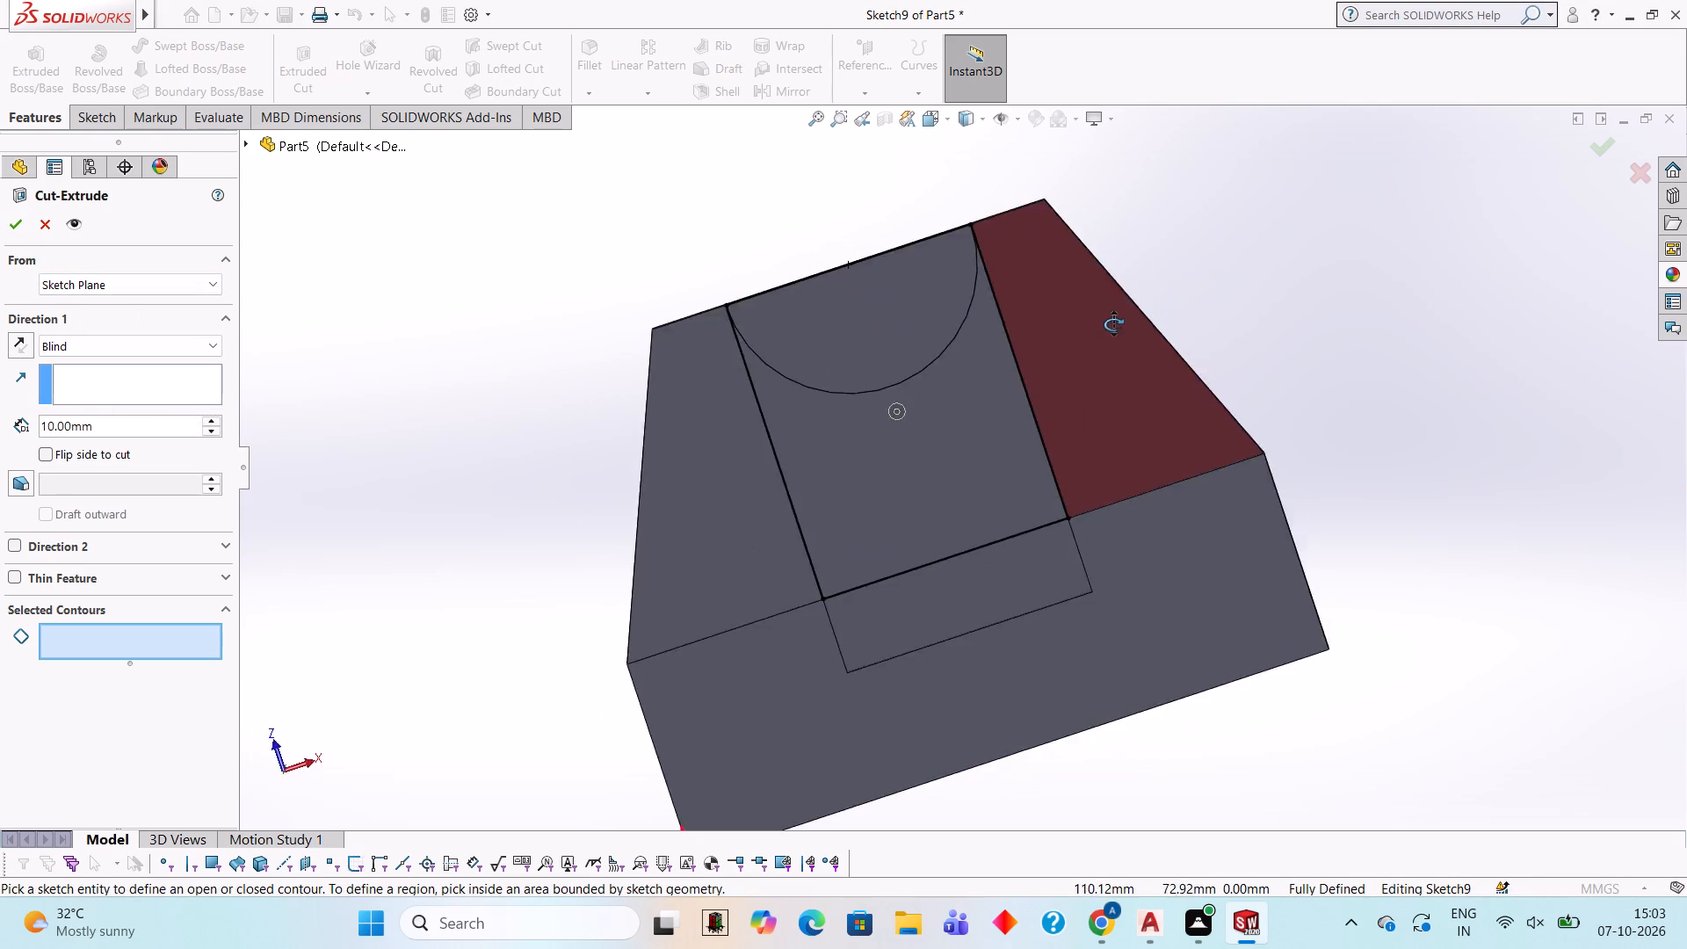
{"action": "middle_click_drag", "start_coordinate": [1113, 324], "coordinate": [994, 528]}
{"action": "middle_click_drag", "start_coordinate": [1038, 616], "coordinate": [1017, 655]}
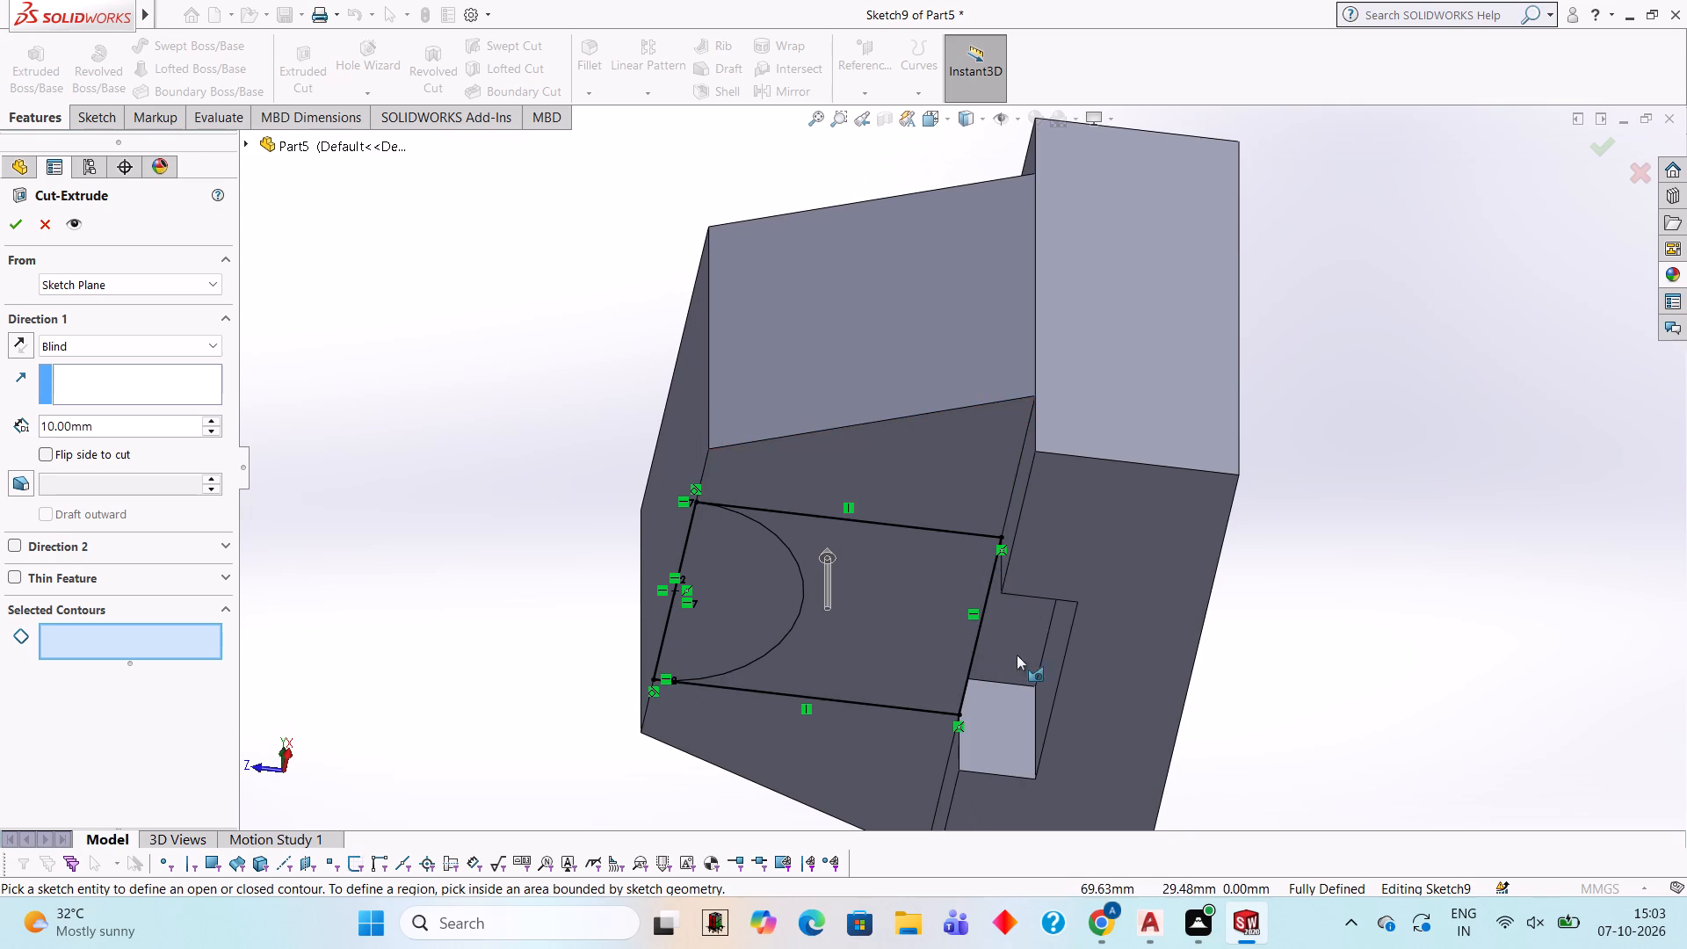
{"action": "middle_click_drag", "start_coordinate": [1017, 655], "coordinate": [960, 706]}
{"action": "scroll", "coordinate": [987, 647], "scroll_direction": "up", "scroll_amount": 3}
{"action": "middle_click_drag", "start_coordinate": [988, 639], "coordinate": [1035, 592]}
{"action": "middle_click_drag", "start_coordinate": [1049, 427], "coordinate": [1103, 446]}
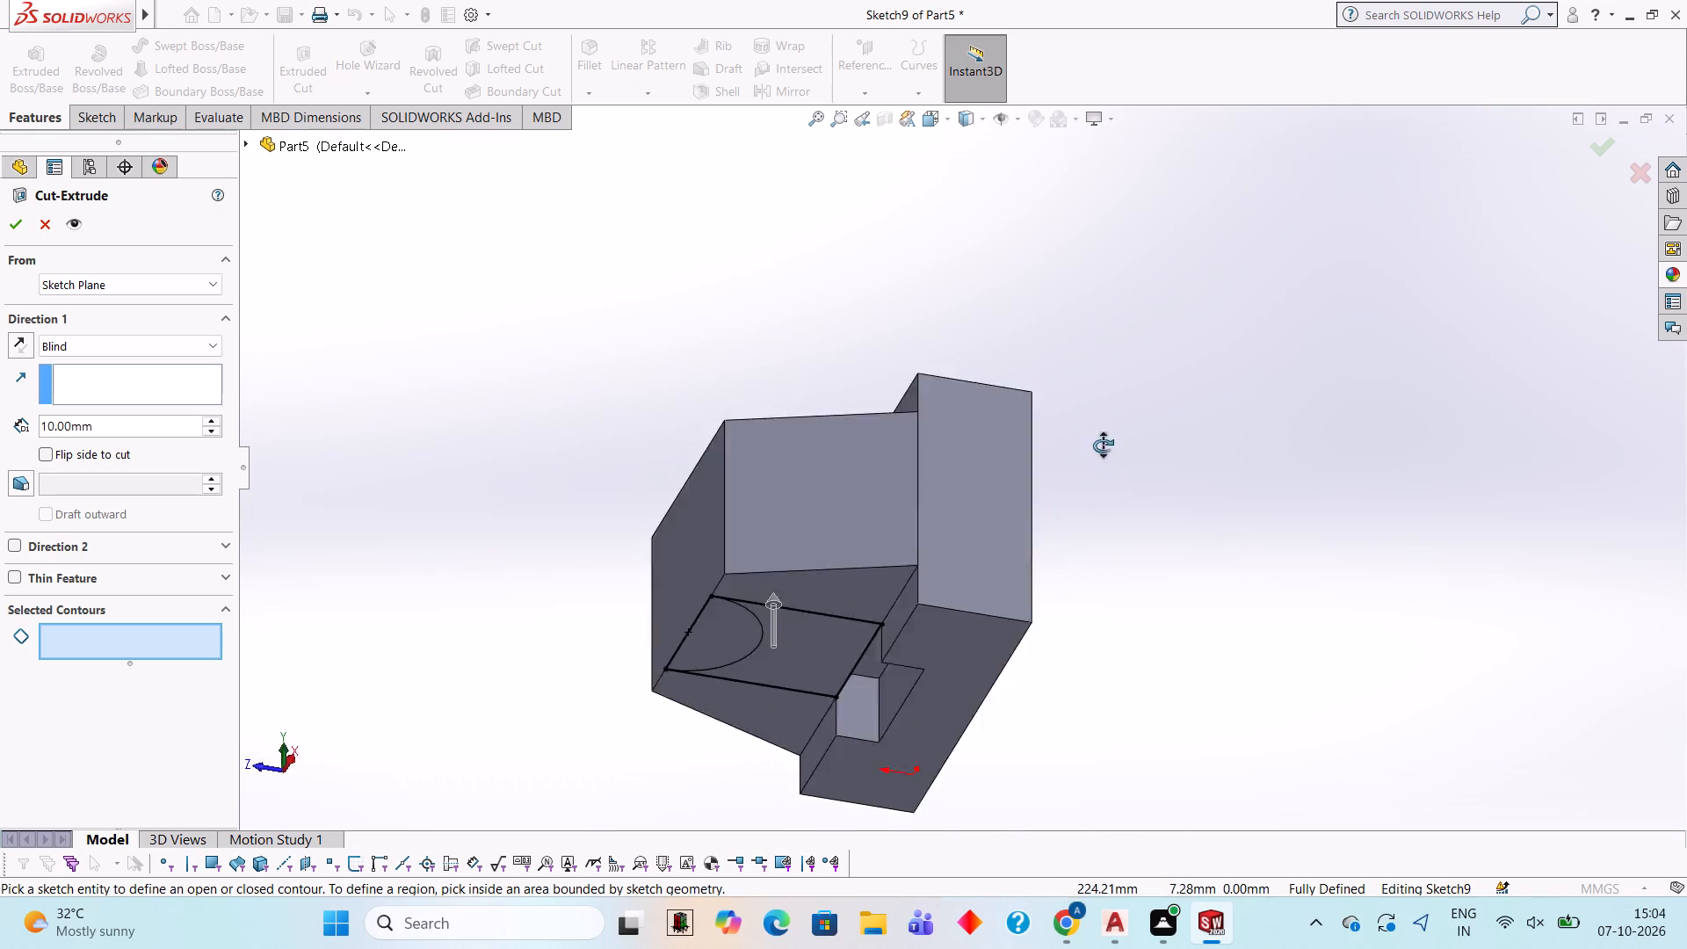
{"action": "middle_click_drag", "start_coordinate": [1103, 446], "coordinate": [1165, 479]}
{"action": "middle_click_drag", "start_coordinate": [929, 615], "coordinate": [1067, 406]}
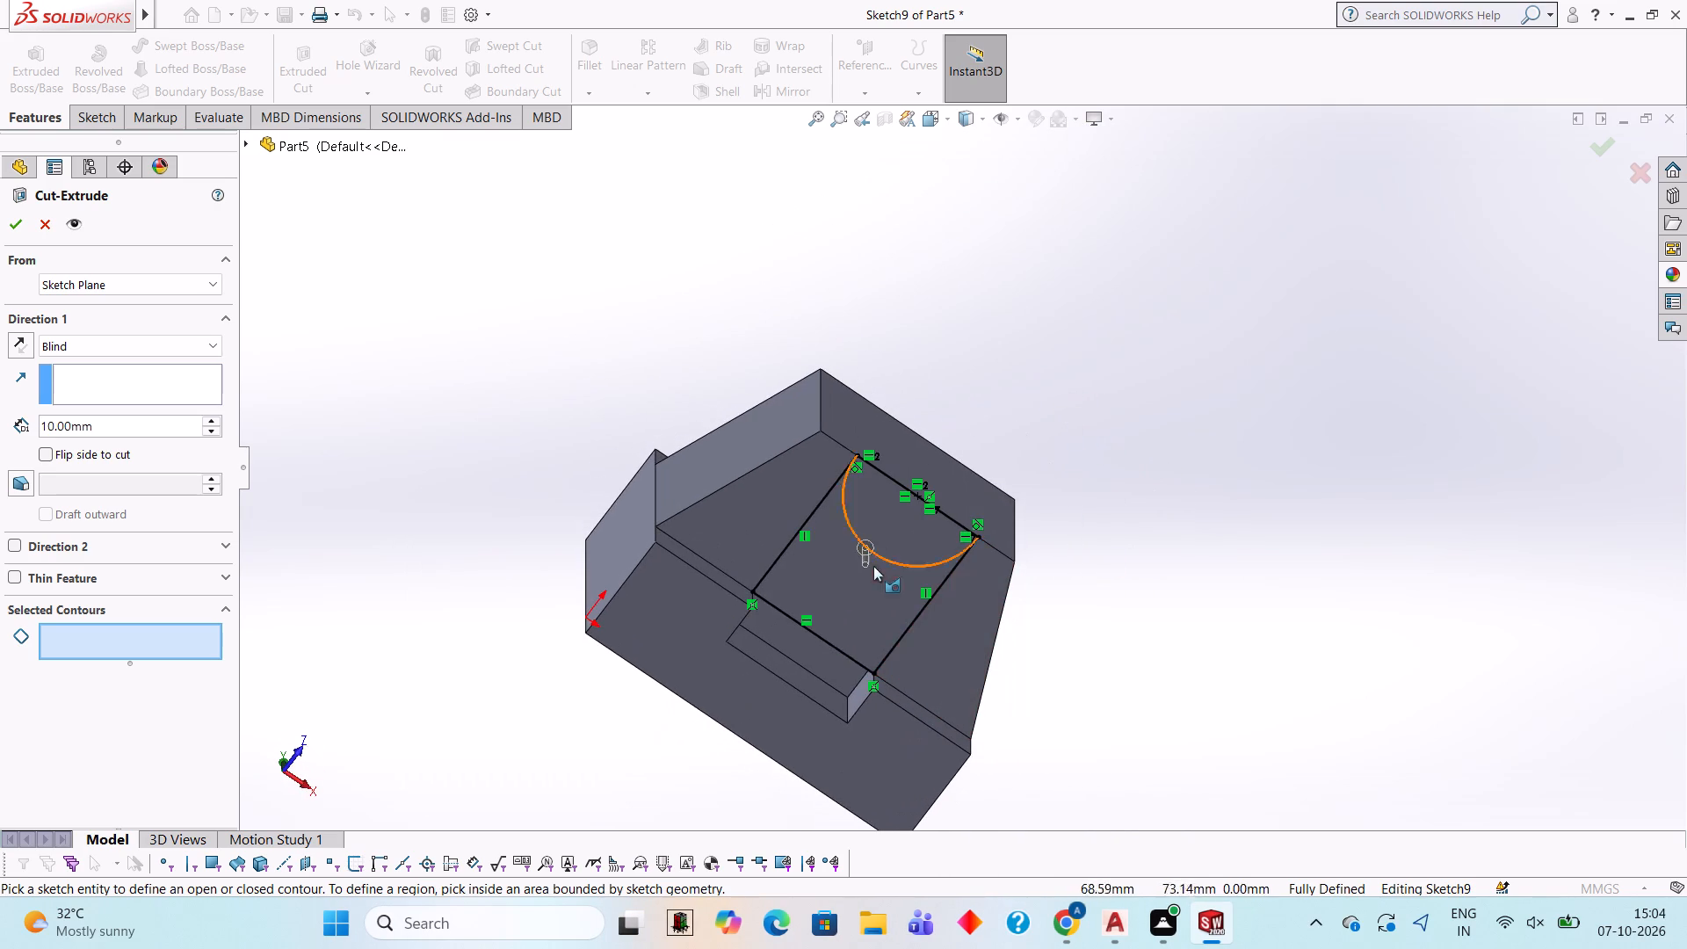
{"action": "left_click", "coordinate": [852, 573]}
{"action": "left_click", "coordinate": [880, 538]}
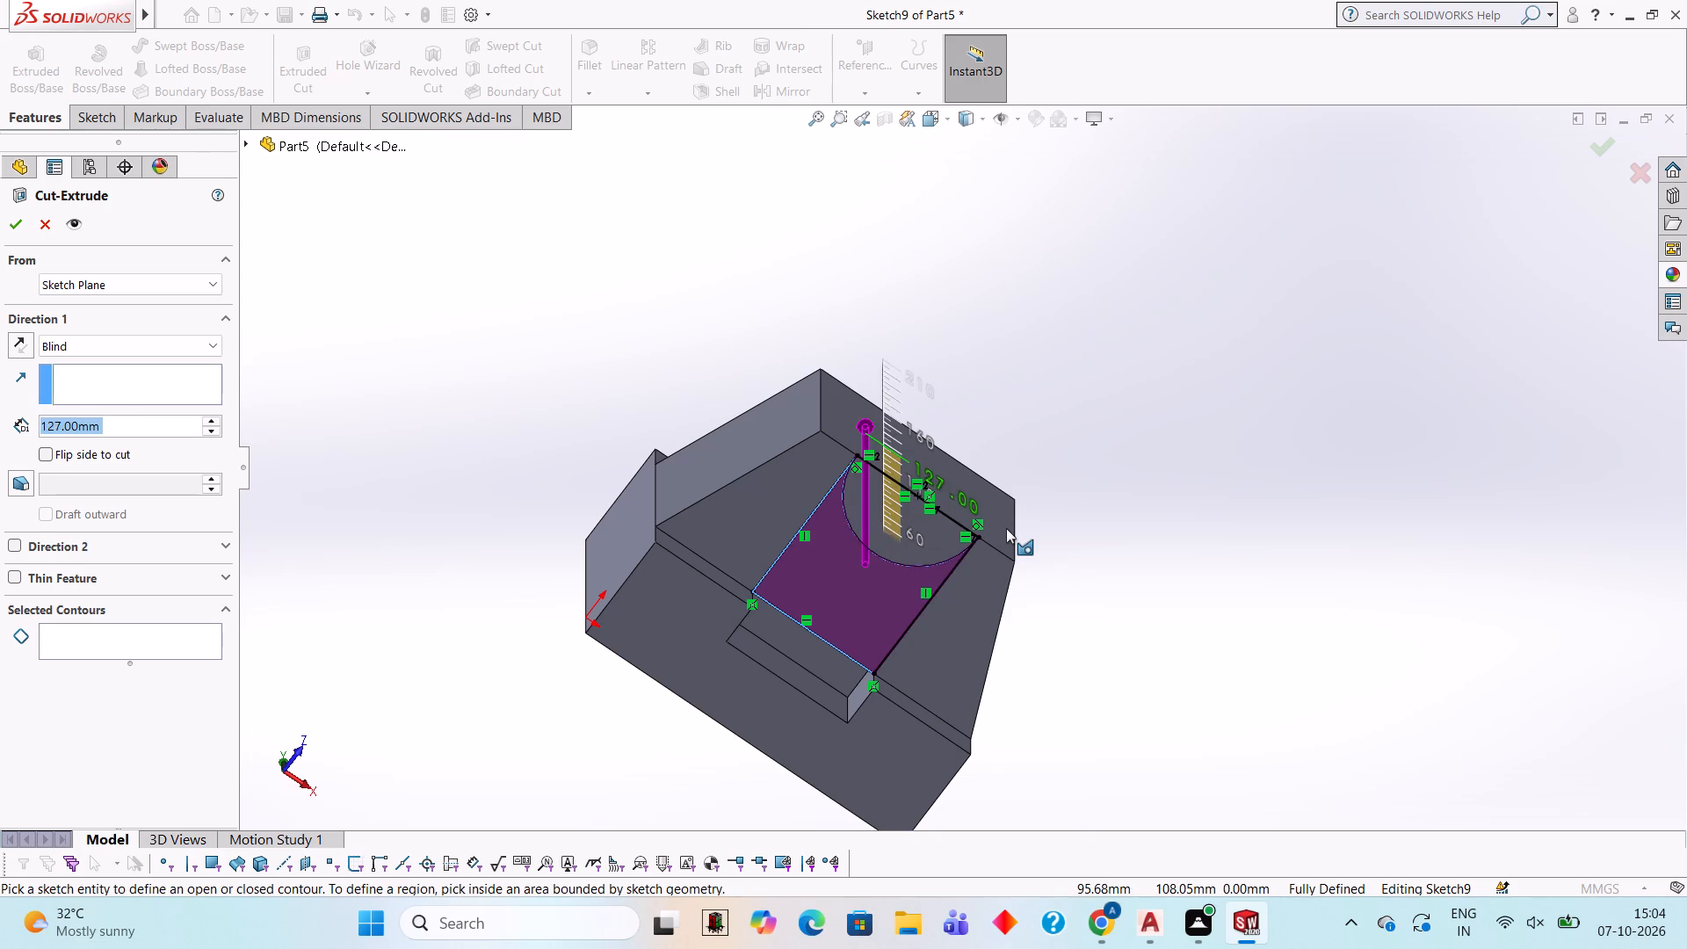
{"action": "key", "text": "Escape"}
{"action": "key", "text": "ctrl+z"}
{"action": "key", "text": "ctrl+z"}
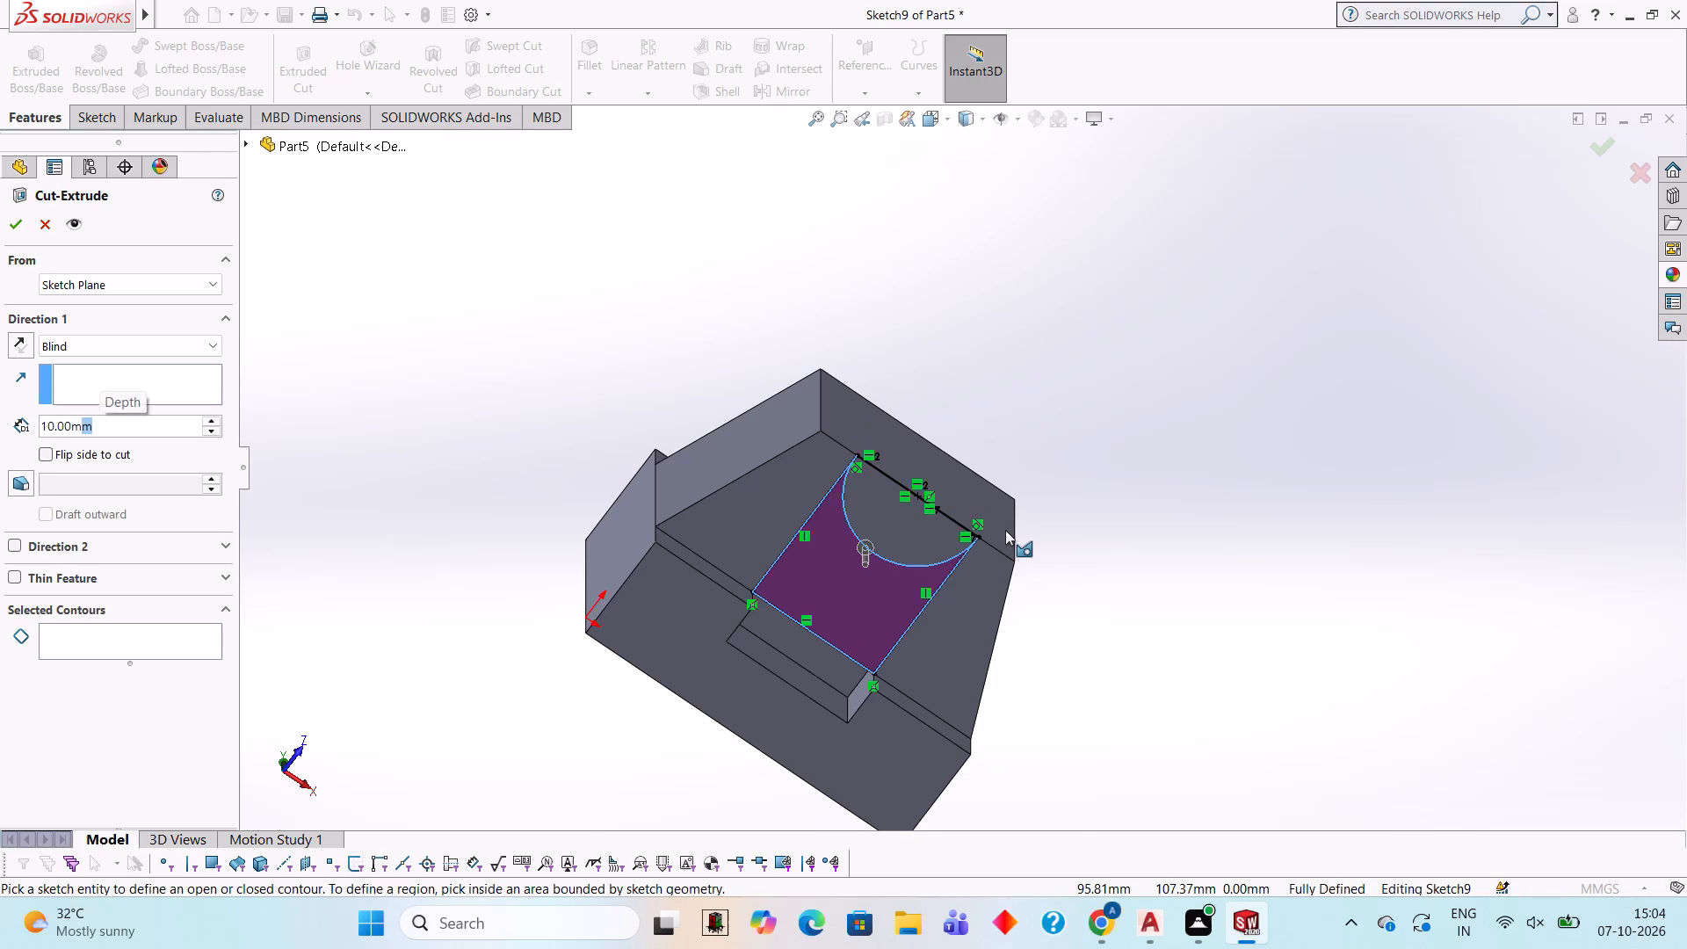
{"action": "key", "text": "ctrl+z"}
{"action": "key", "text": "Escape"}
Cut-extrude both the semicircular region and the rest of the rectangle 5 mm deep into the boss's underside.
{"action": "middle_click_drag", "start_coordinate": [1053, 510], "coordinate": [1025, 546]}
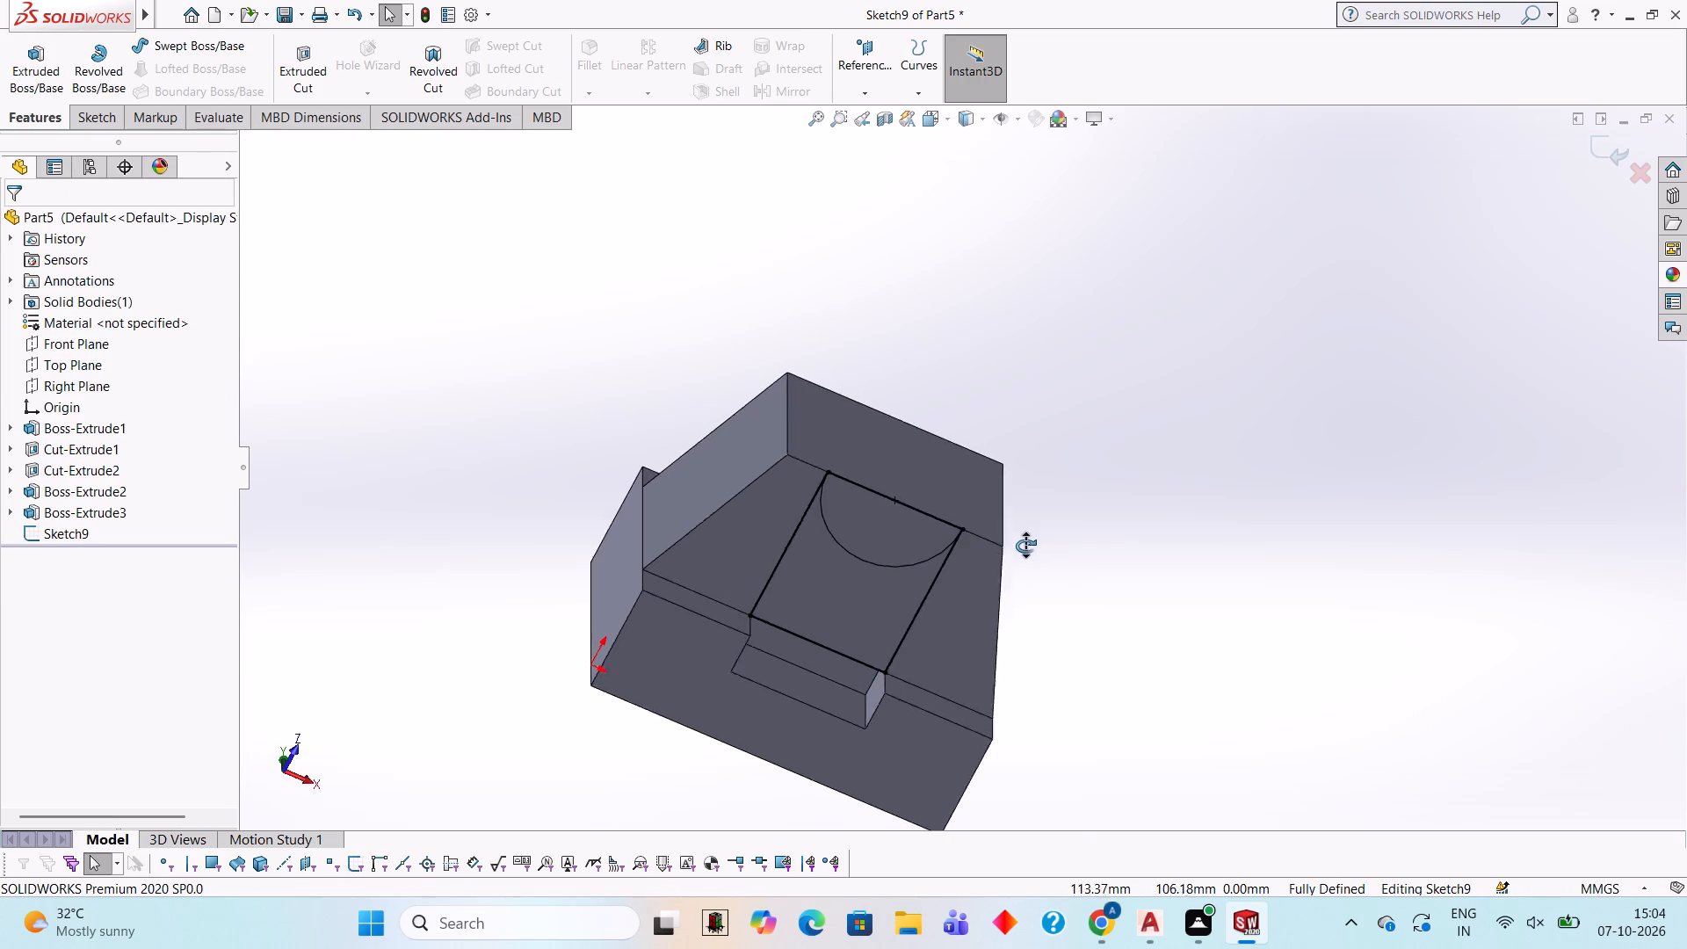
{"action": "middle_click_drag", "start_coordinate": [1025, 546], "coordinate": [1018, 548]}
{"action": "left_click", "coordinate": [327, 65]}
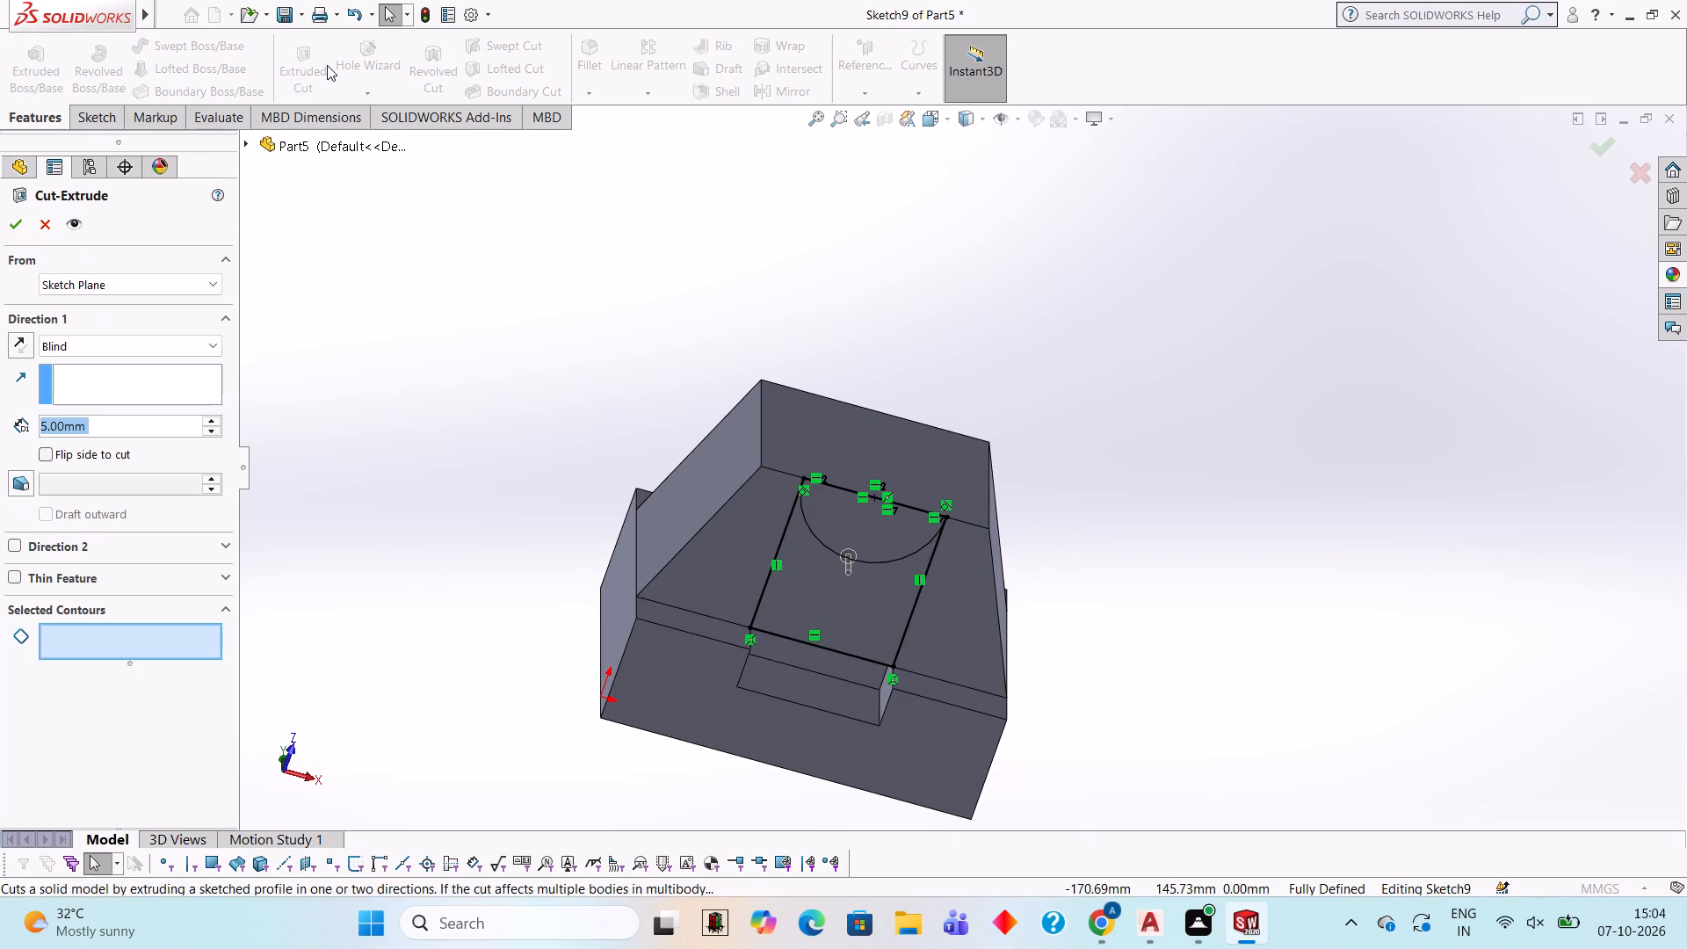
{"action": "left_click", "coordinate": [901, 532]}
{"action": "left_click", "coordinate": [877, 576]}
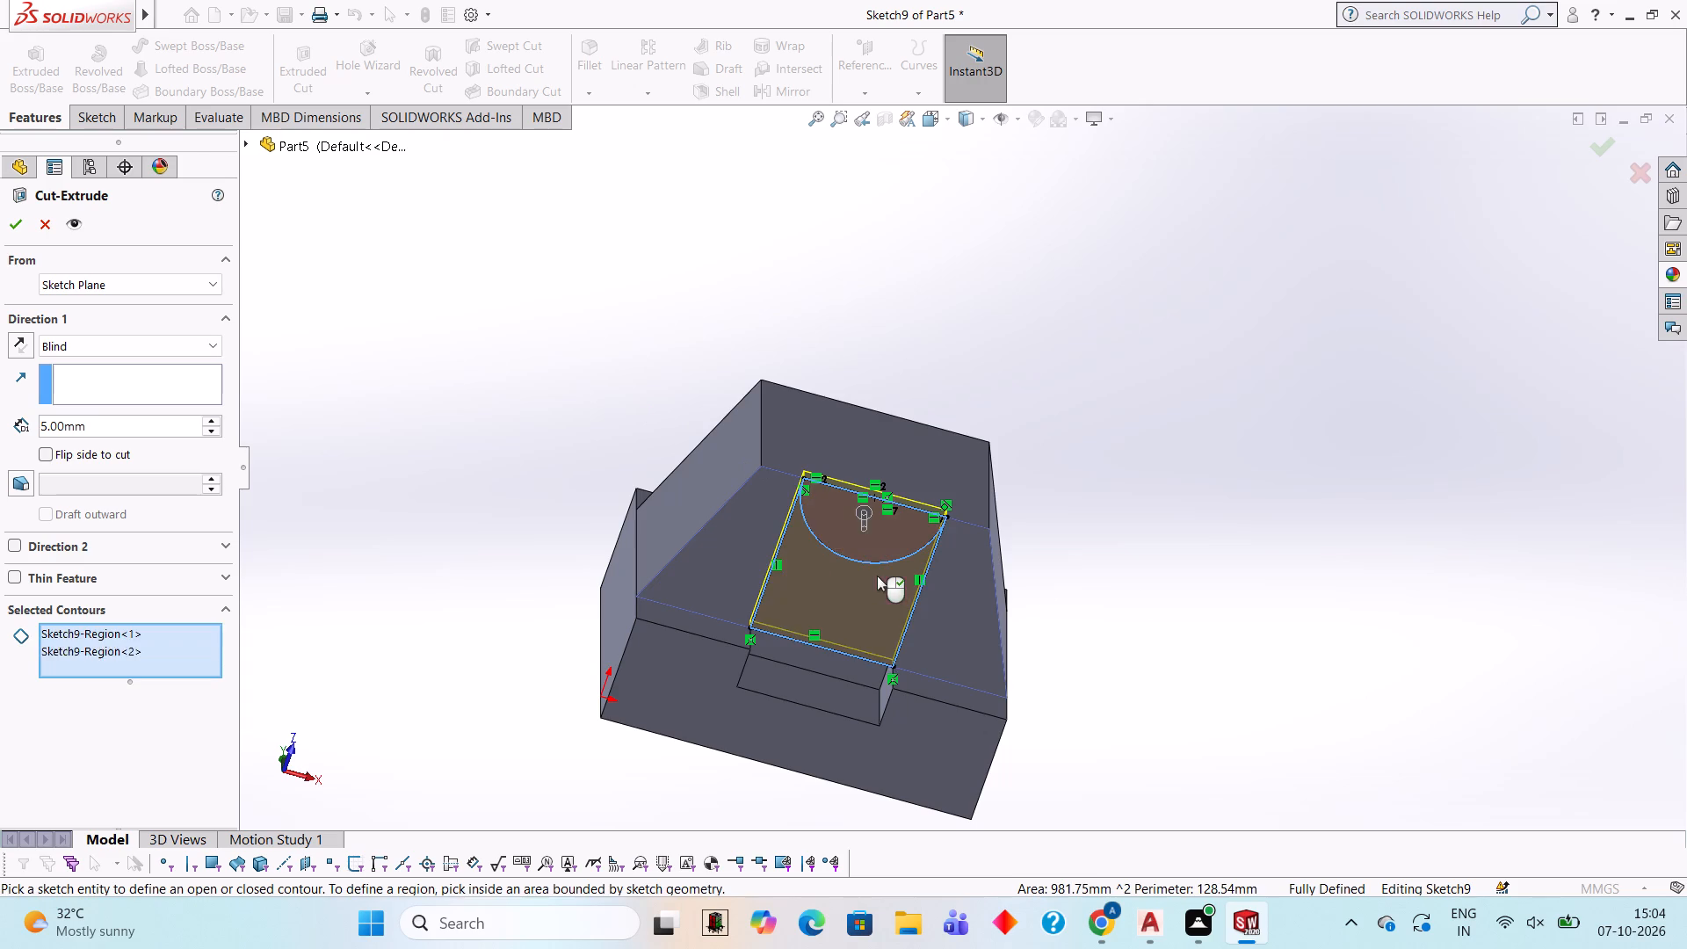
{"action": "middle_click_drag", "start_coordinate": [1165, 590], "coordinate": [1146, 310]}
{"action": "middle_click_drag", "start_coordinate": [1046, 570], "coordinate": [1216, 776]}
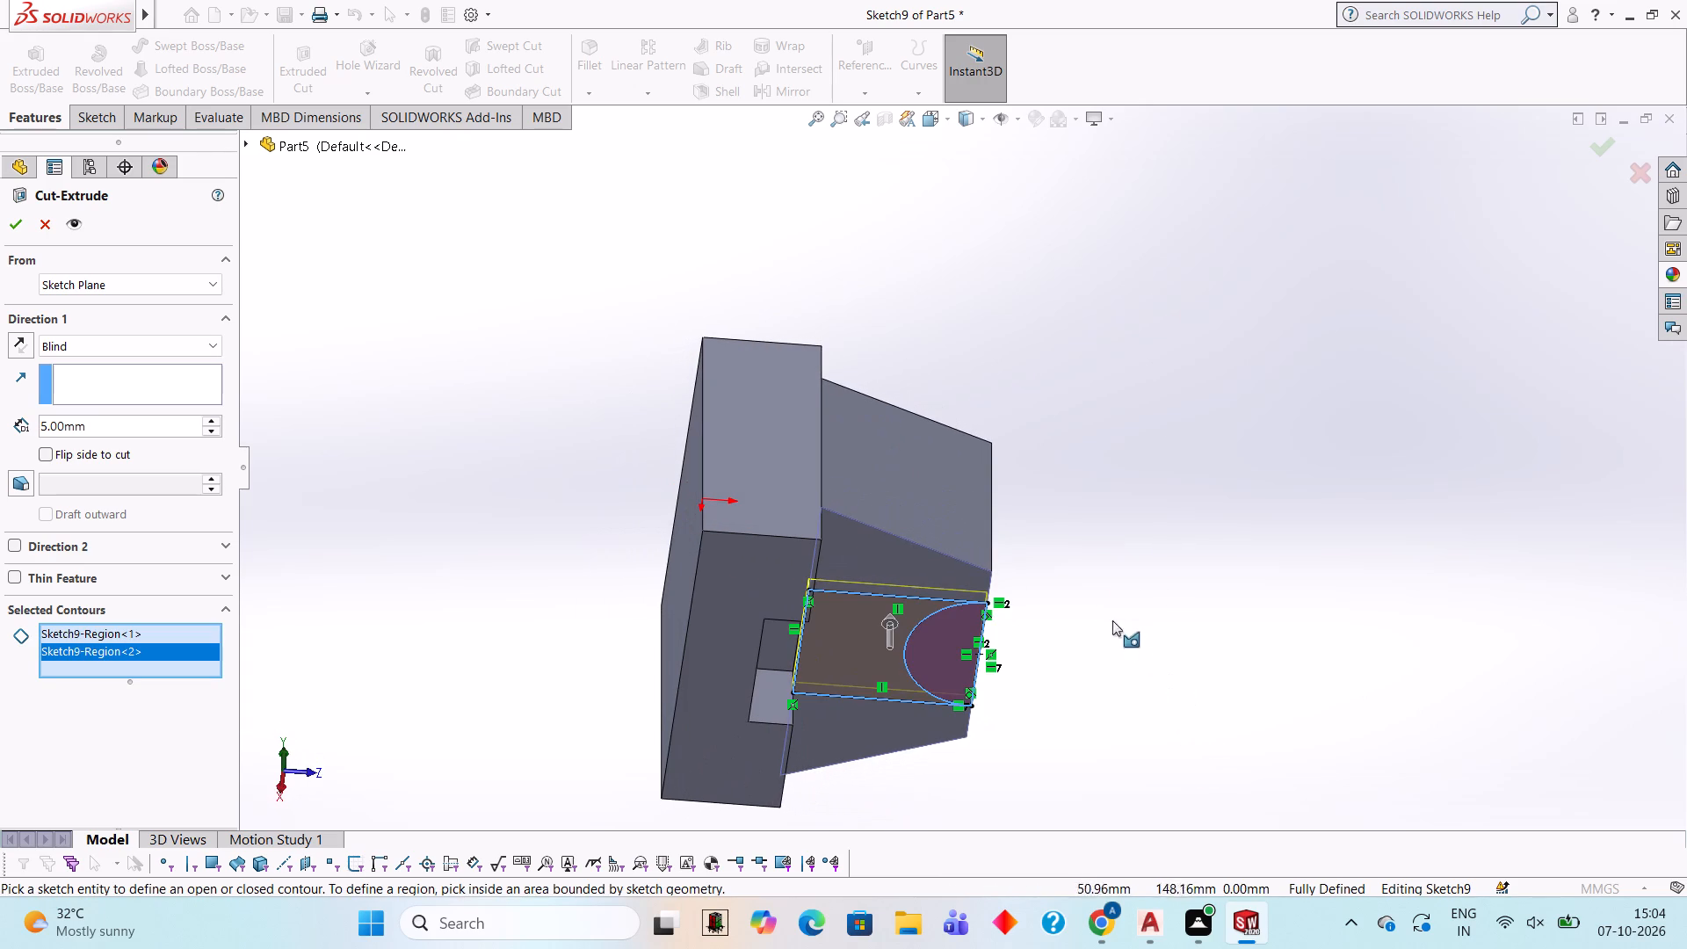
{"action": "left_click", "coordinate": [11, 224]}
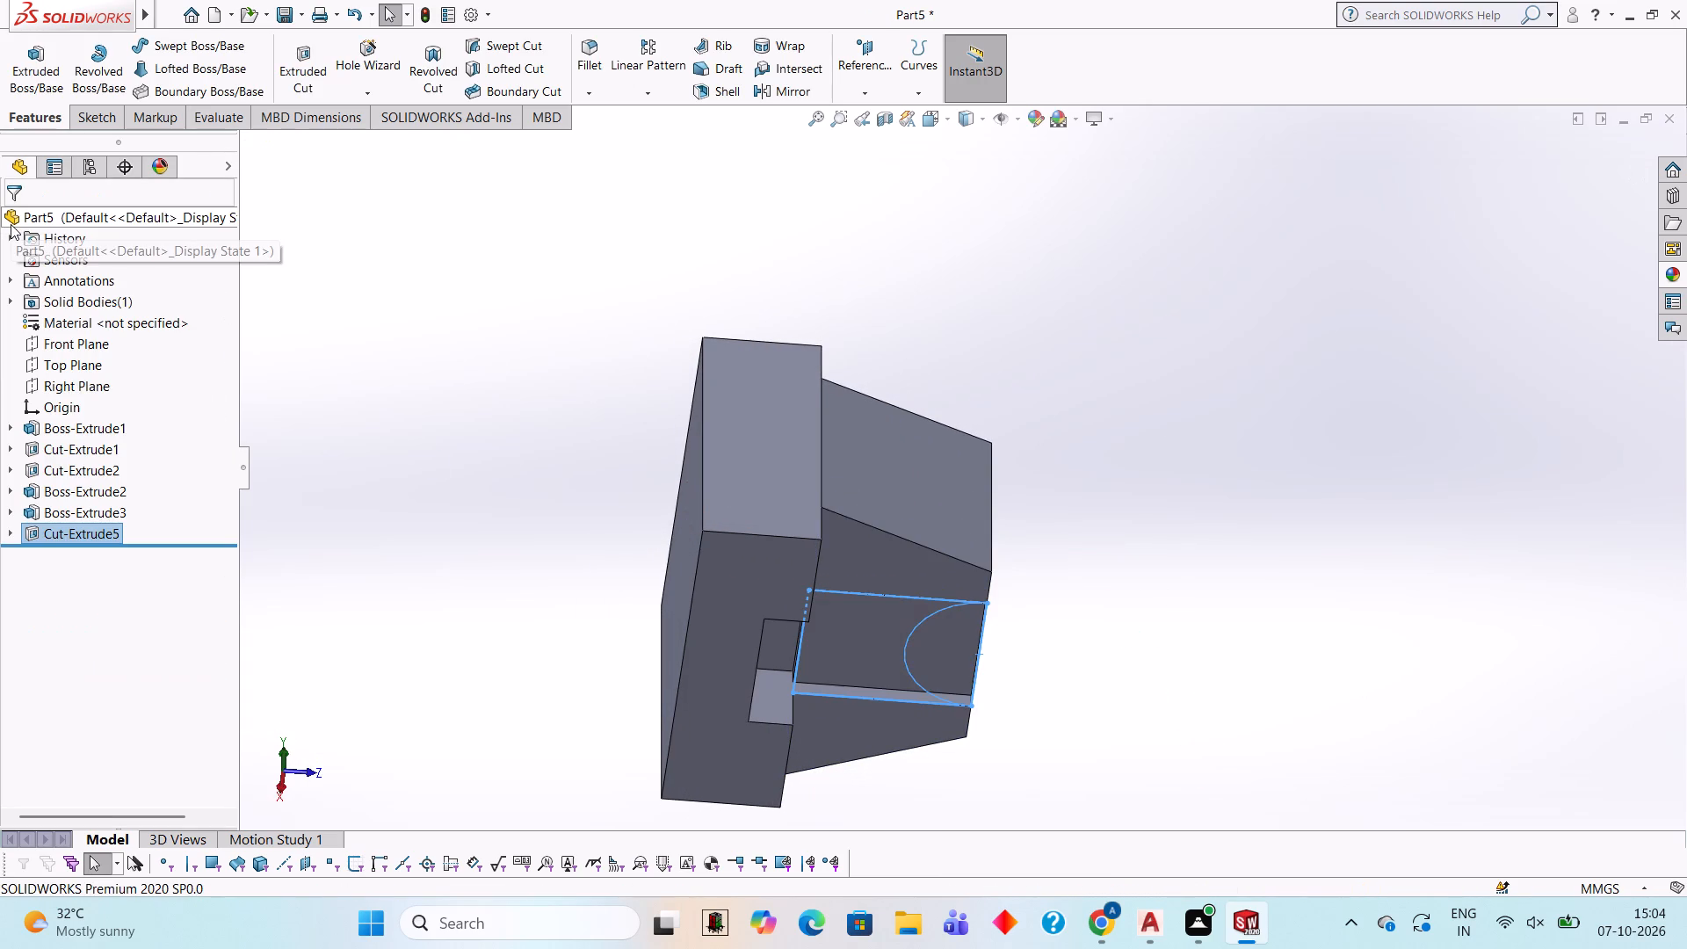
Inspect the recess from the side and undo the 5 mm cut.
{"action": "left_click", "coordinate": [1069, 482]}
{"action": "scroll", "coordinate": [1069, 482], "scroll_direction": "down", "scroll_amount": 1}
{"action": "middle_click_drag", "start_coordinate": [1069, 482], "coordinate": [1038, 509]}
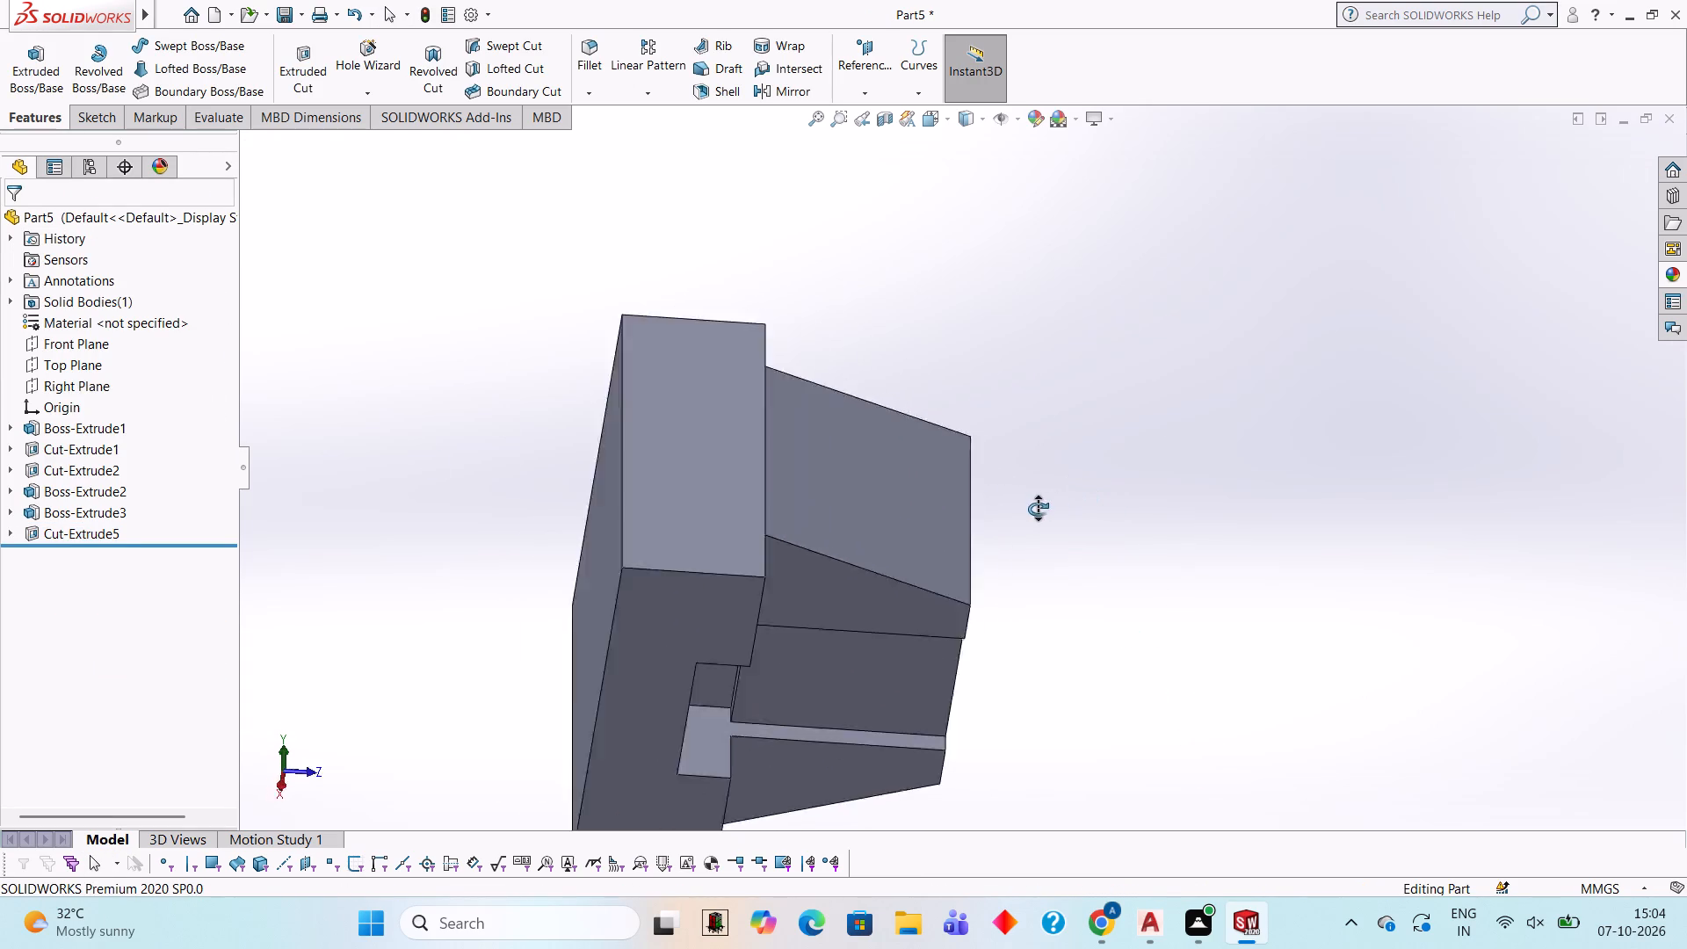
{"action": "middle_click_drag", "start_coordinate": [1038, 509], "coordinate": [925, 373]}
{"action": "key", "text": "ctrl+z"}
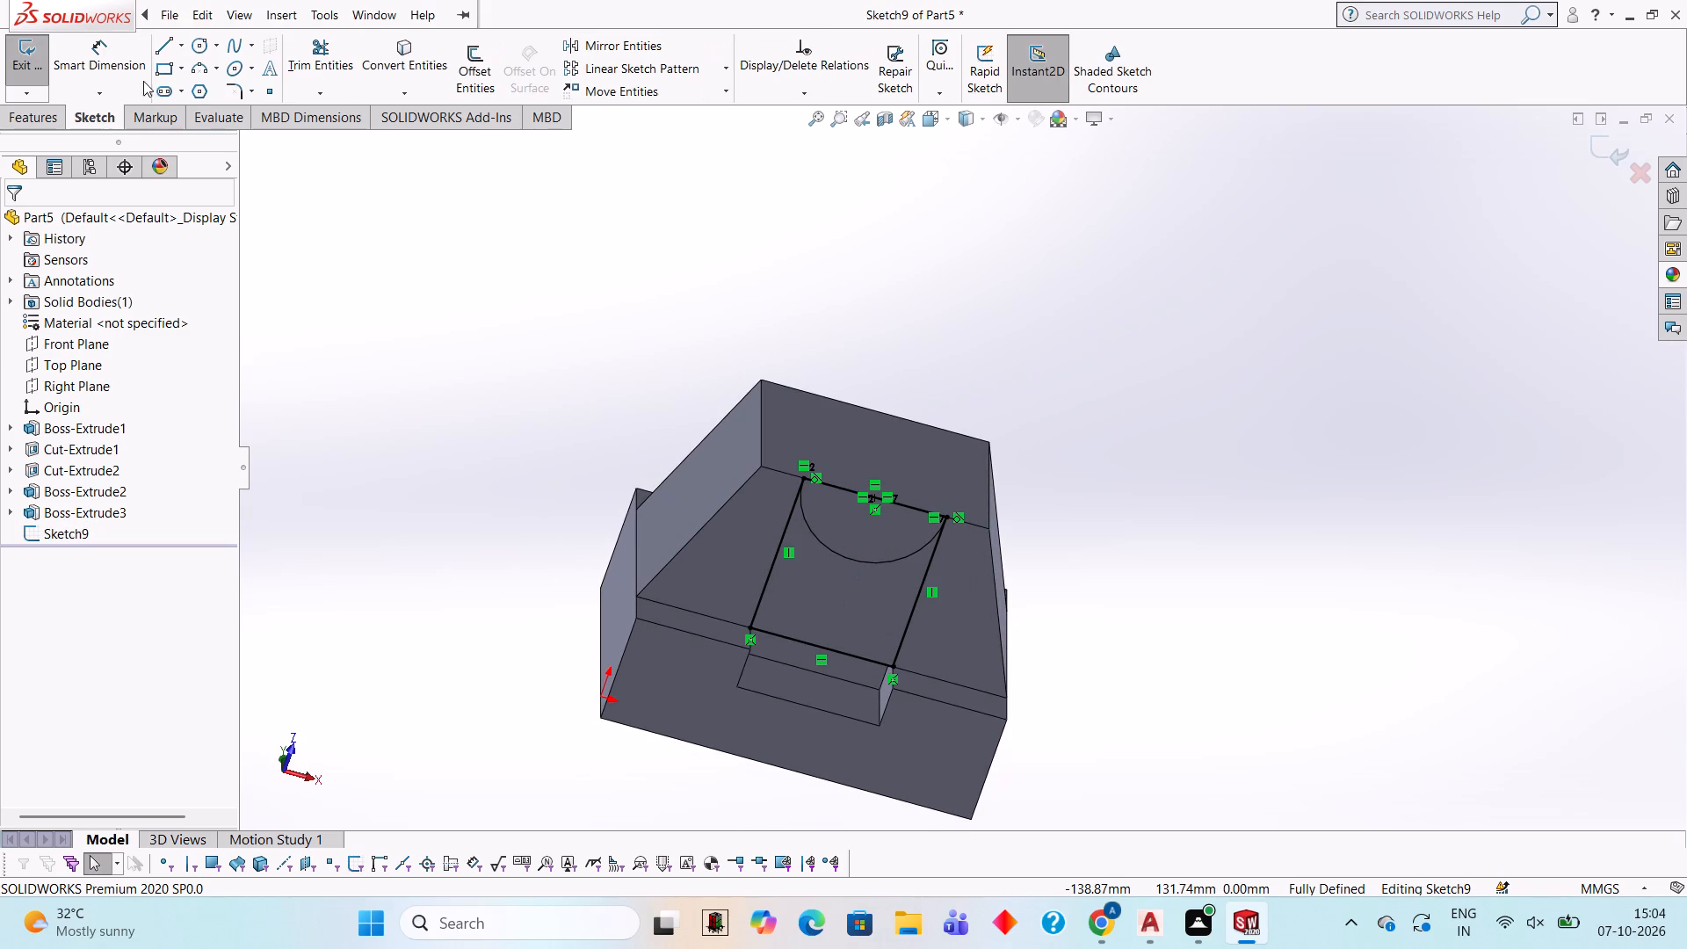
Cut-extrude both the semicircular region and the rest of the rectangle 10 mm deep into the boss's underside.
{"action": "left_click", "coordinate": [53, 112]}
{"action": "left_click", "coordinate": [287, 76]}
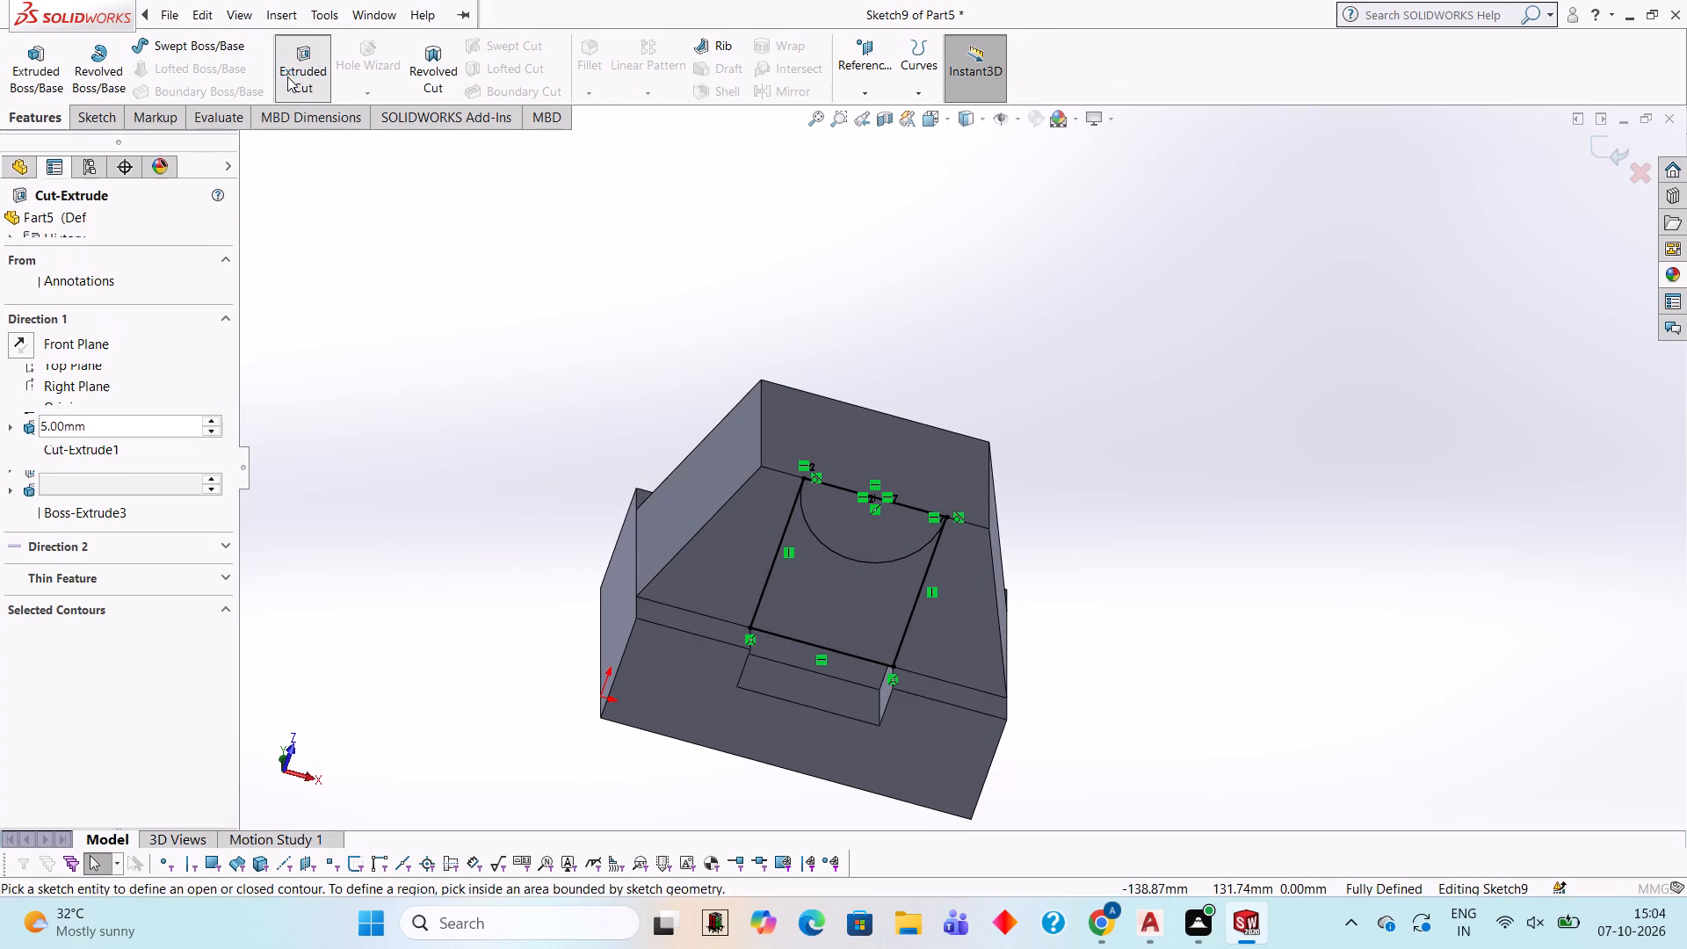
{"action": "left_click", "coordinate": [865, 511]}
{"action": "left_click", "coordinate": [854, 582]}
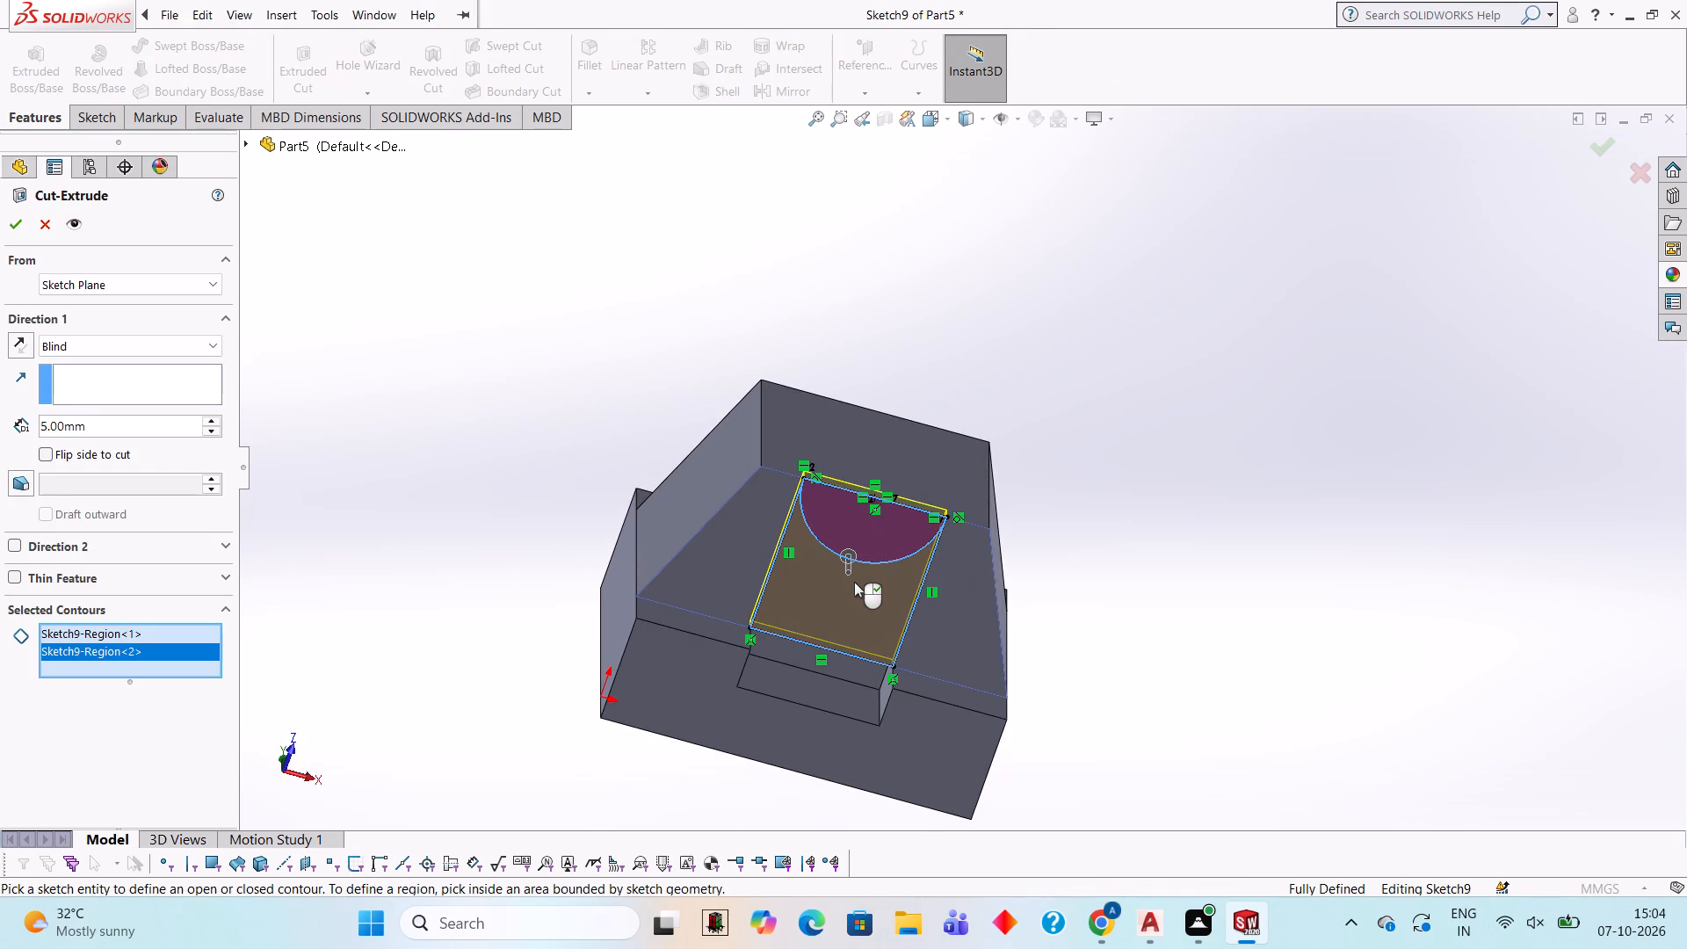
{"action": "left_click", "coordinate": [143, 426]}
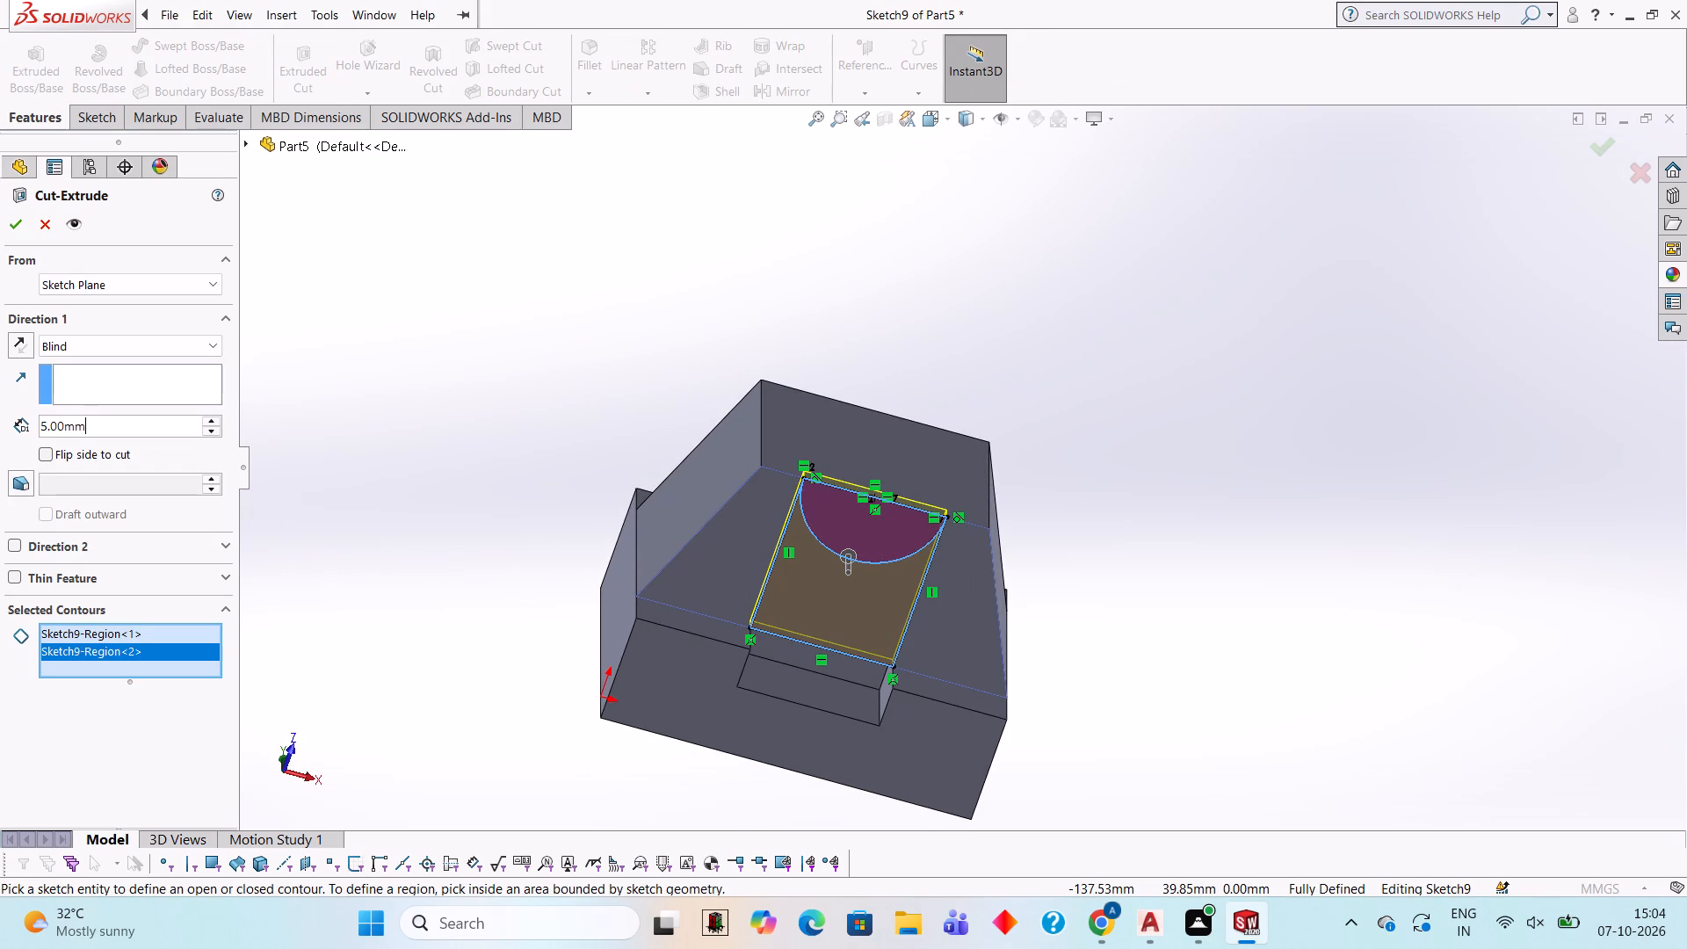
{"action": "key", "text": "BackSpace"}
{"action": "key", "text": "BackSpace"}
{"action": "key", "text": "BackSpace"}
{"action": "key", "text": "BackSpace"}
{"action": "key", "text": "BackSpace"}
{"action": "key", "text": "BackSpace"}
{"action": "type", "text": "10"}
{"action": "key", "text": "Return"}
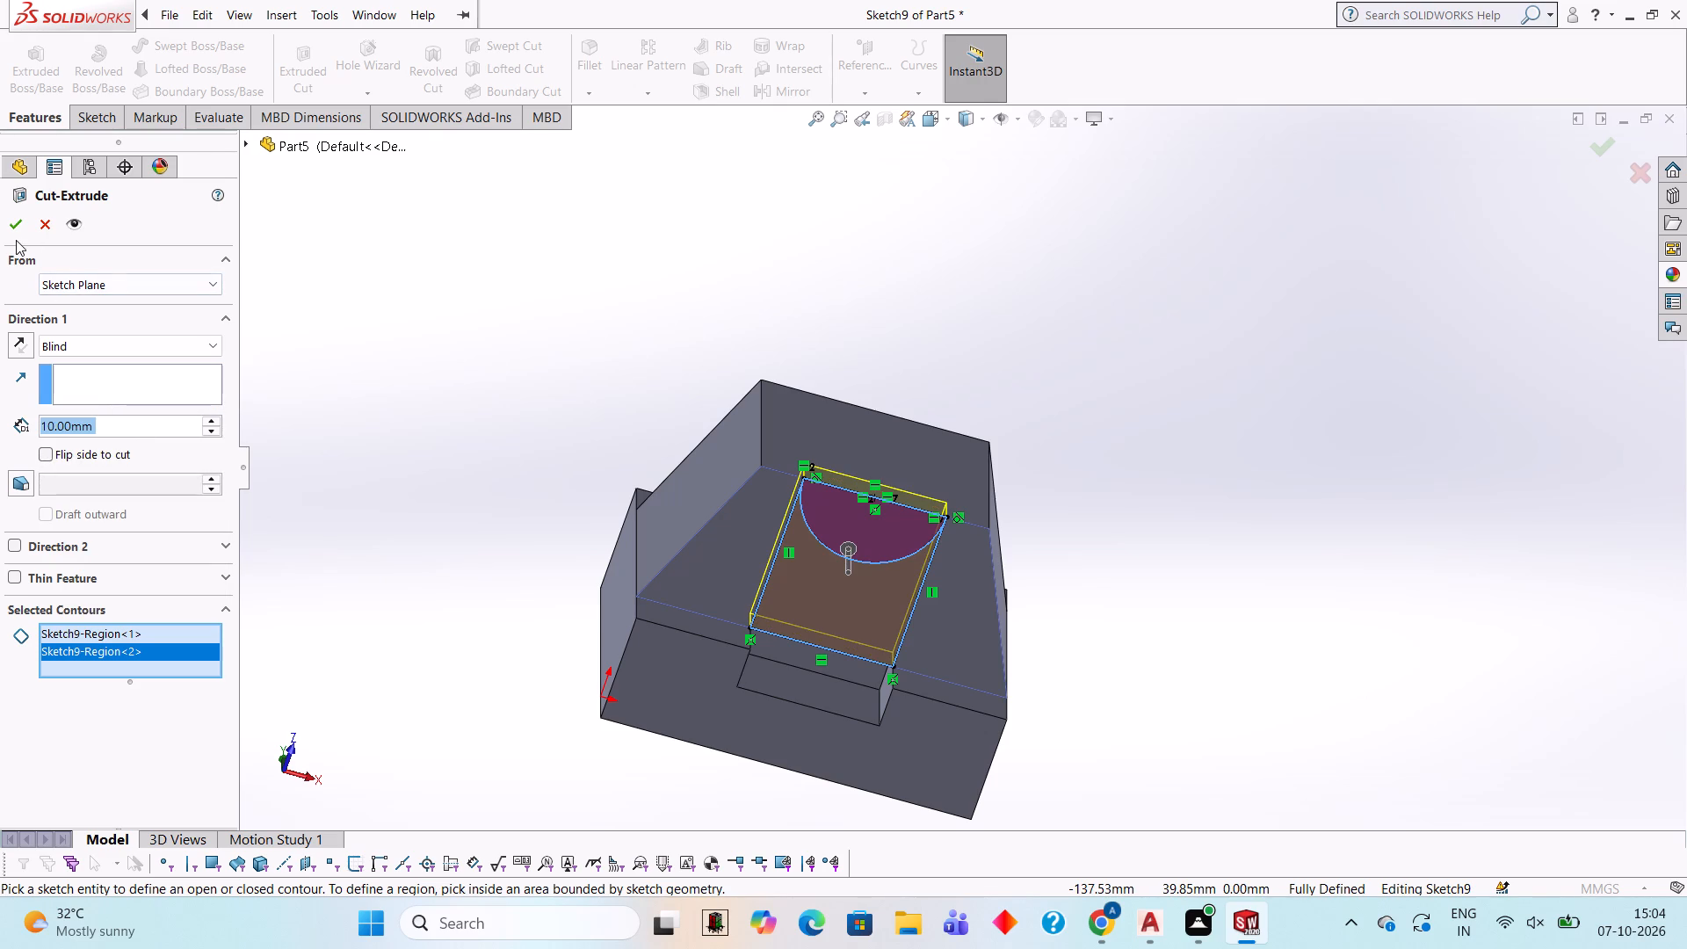
{"action": "left_click", "coordinate": [16, 240]}
{"action": "left_click", "coordinate": [17, 228]}
{"action": "left_click", "coordinate": [422, 338]}
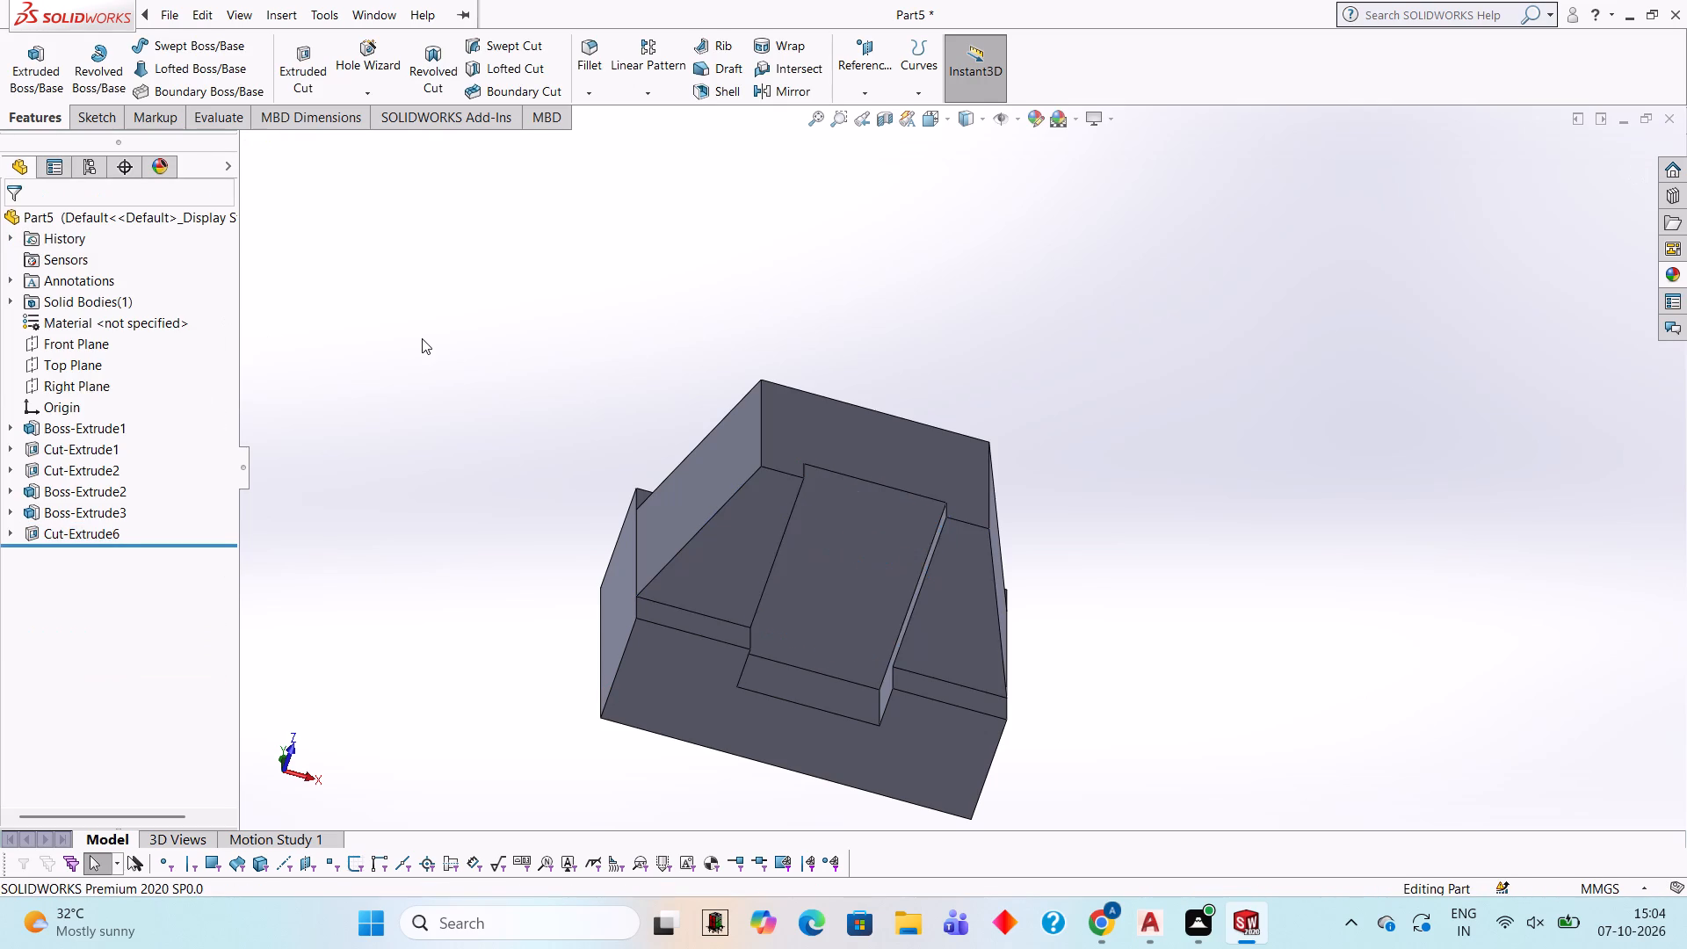
Examine the underside recess and the upper side of the block and boss from several angles.
{"action": "middle_click_drag", "start_coordinate": [743, 386], "coordinate": [678, 538]}
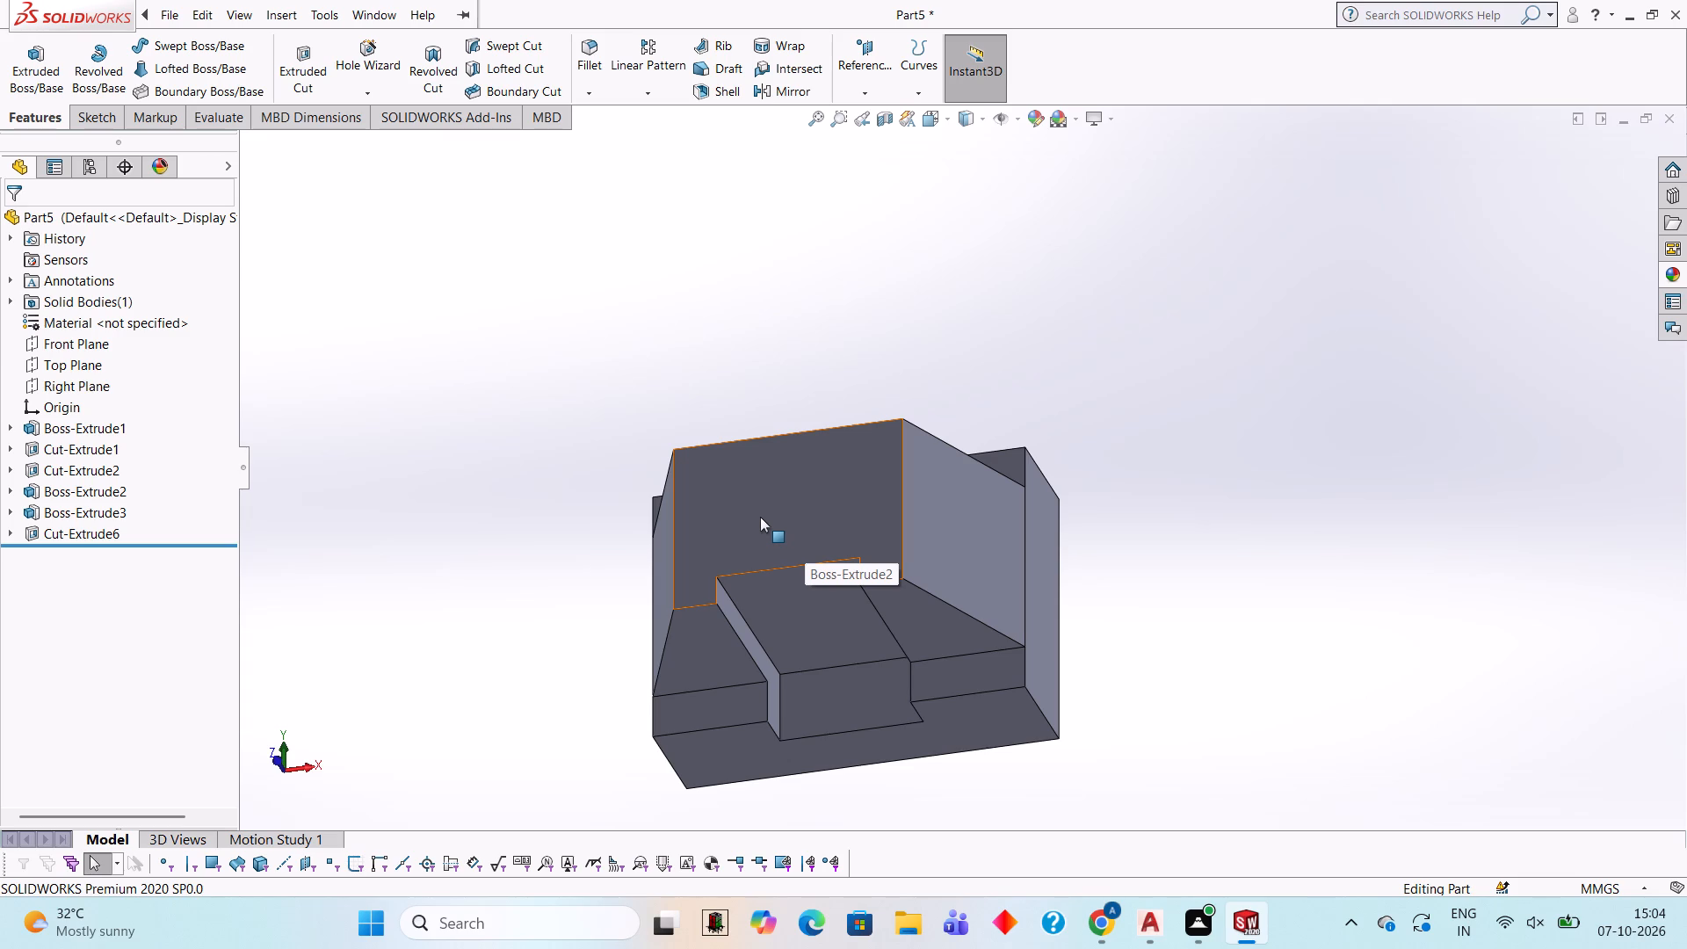
{"action": "middle_click_drag", "start_coordinate": [838, 382], "coordinate": [1015, 853]}
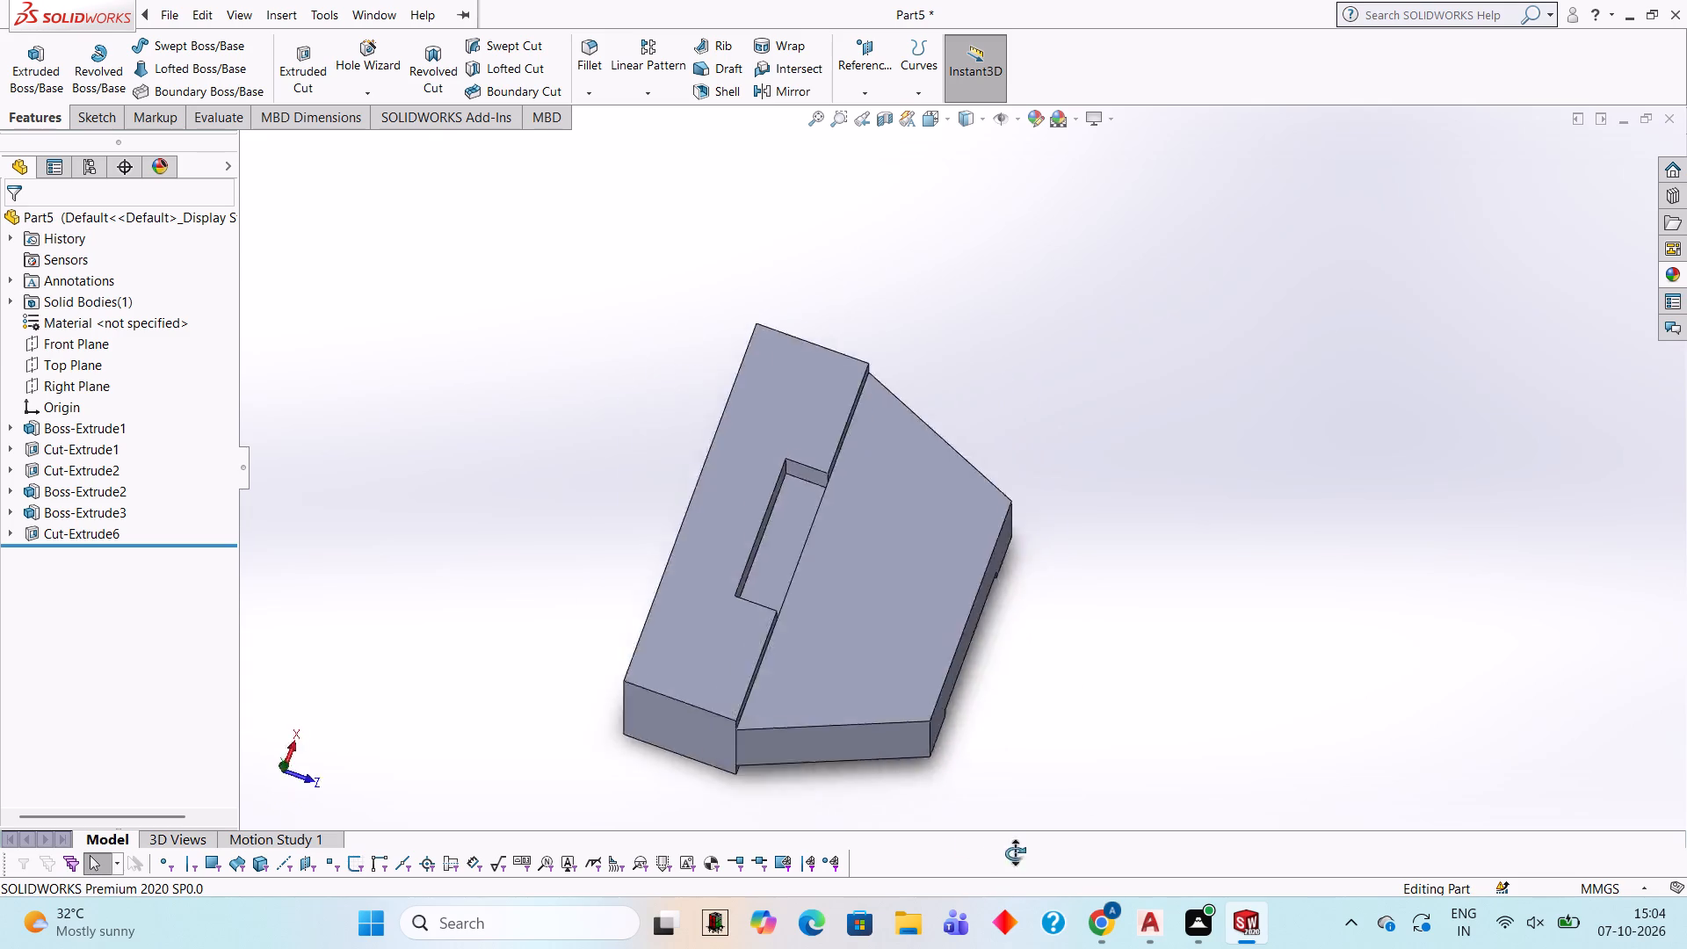
{"action": "middle_click_drag", "start_coordinate": [1015, 853], "coordinate": [1174, 611]}
{"action": "scroll", "coordinate": [1134, 590], "scroll_direction": "down", "scroll_amount": 1}
{"action": "scroll", "coordinate": [1076, 568], "scroll_direction": "up", "scroll_amount": 1}
{"action": "middle_click_drag", "start_coordinate": [1071, 586], "coordinate": [1138, 722]}
{"action": "middle_click_drag", "start_coordinate": [836, 443], "coordinate": [839, 491]}
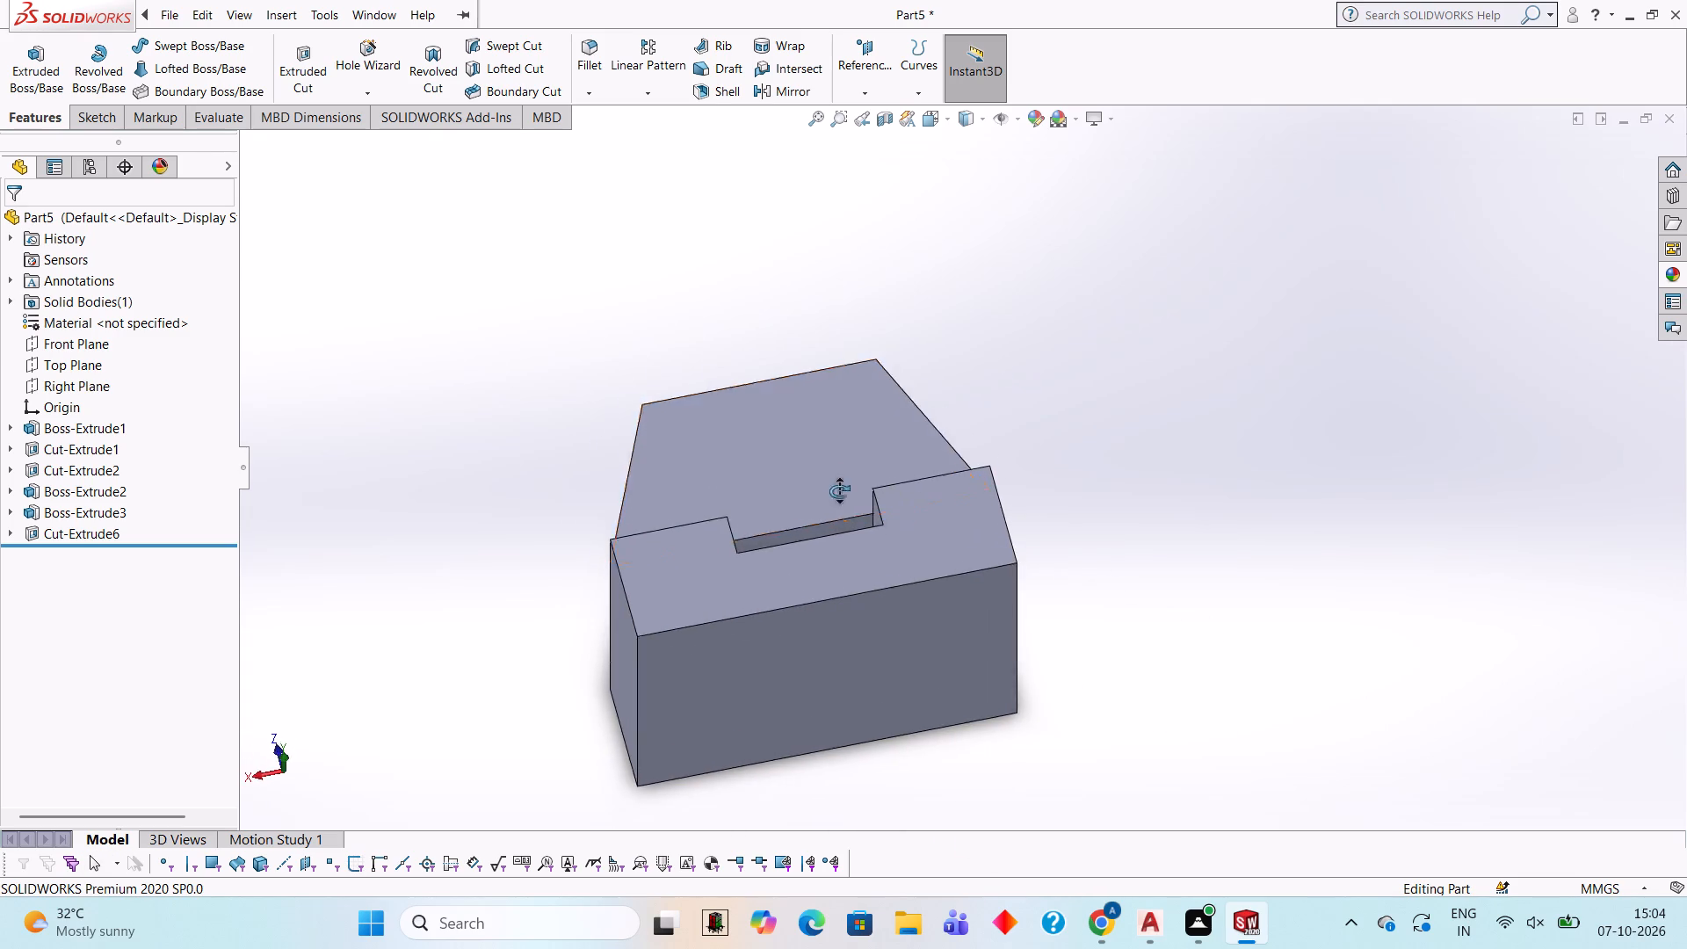
{"action": "middle_click_drag", "start_coordinate": [839, 491], "coordinate": [827, 720]}
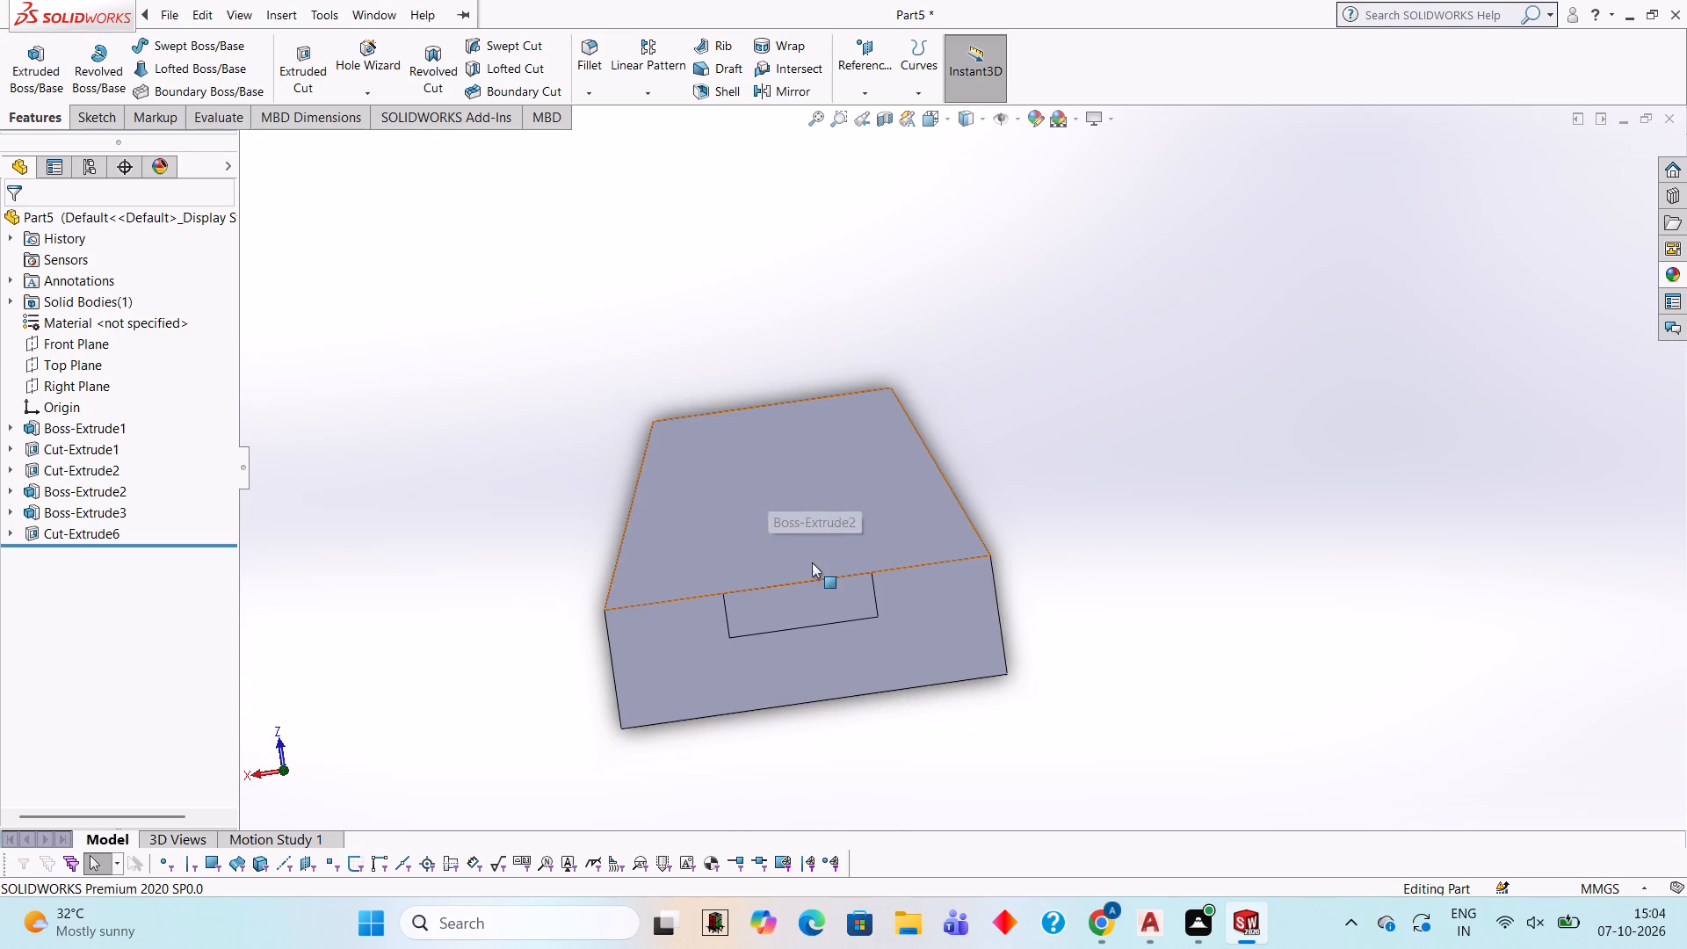
Start a sketch on the boss's upper face and draw a 25 mm radius circle centred on the midpoint of its outer edge.
{"action": "left_click", "coordinate": [818, 503]}
{"action": "left_click", "coordinate": [904, 446]}
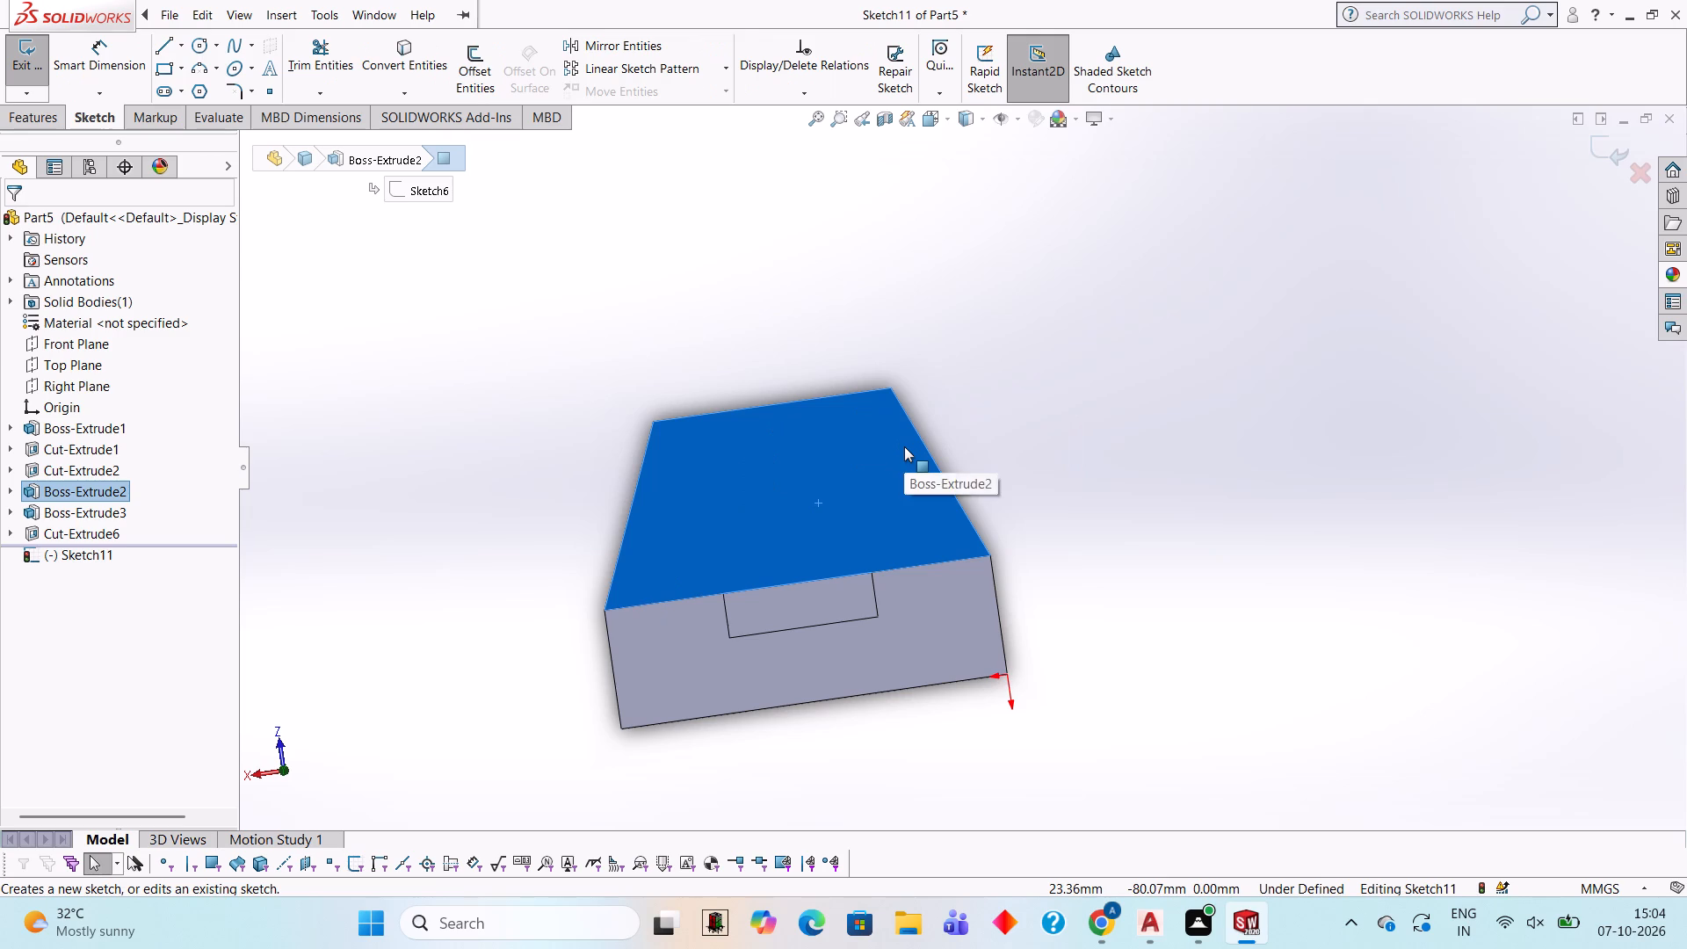
{"action": "key", "text": "ctrl+8"}
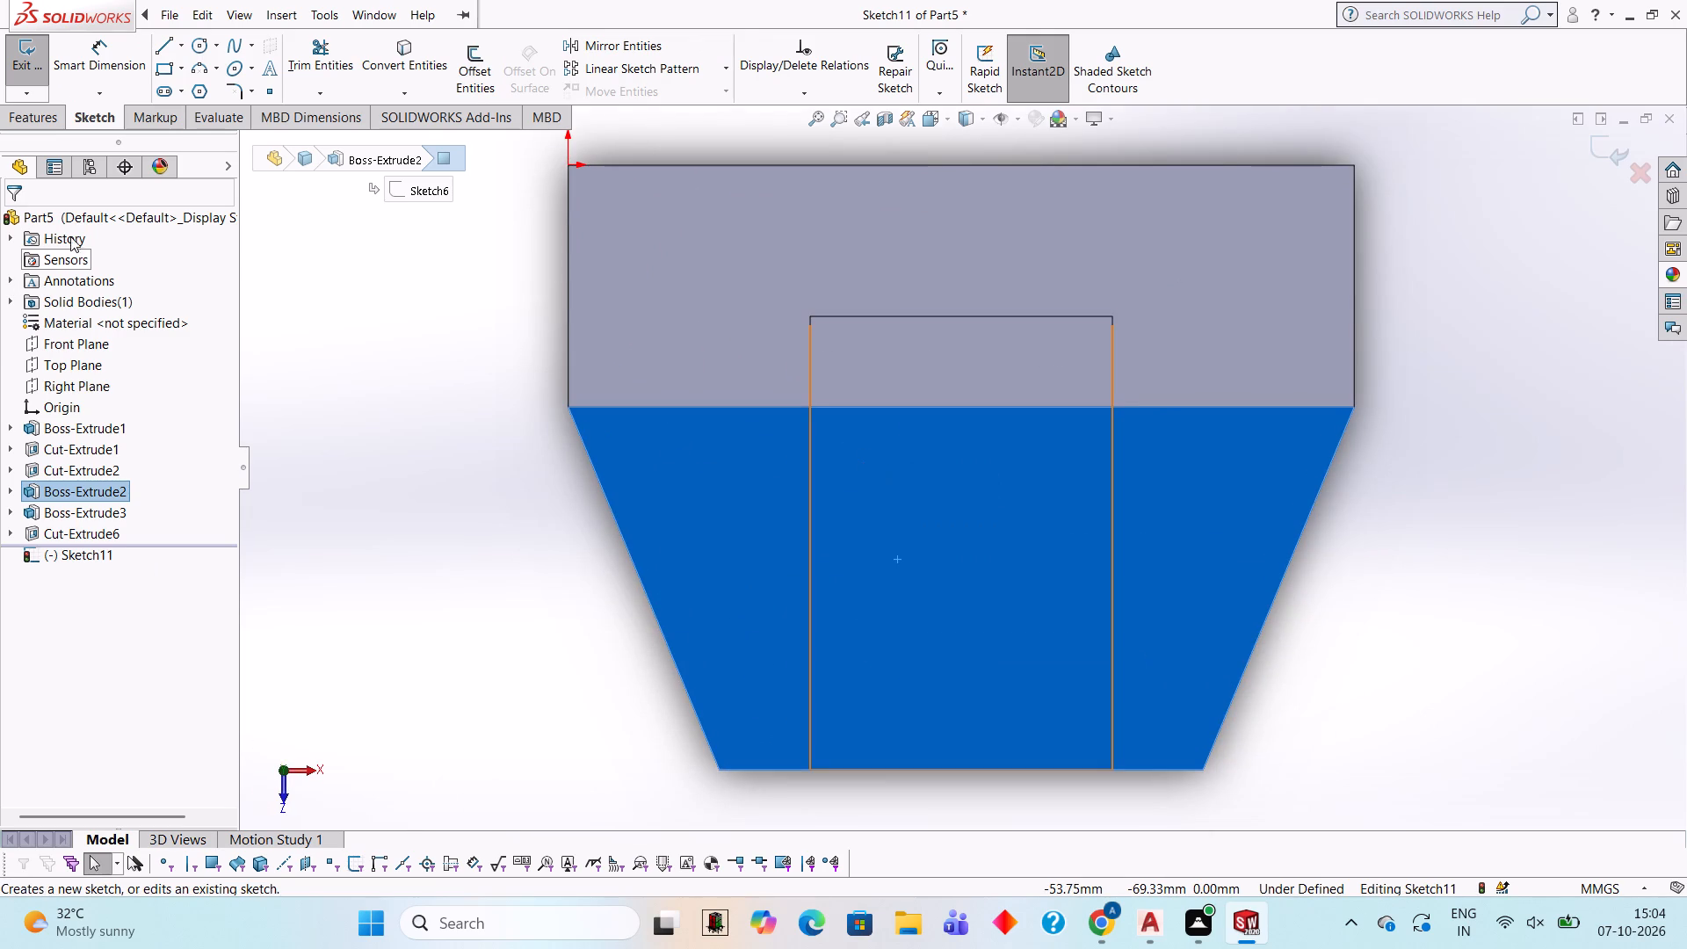
{"action": "left_click", "coordinate": [205, 49]}
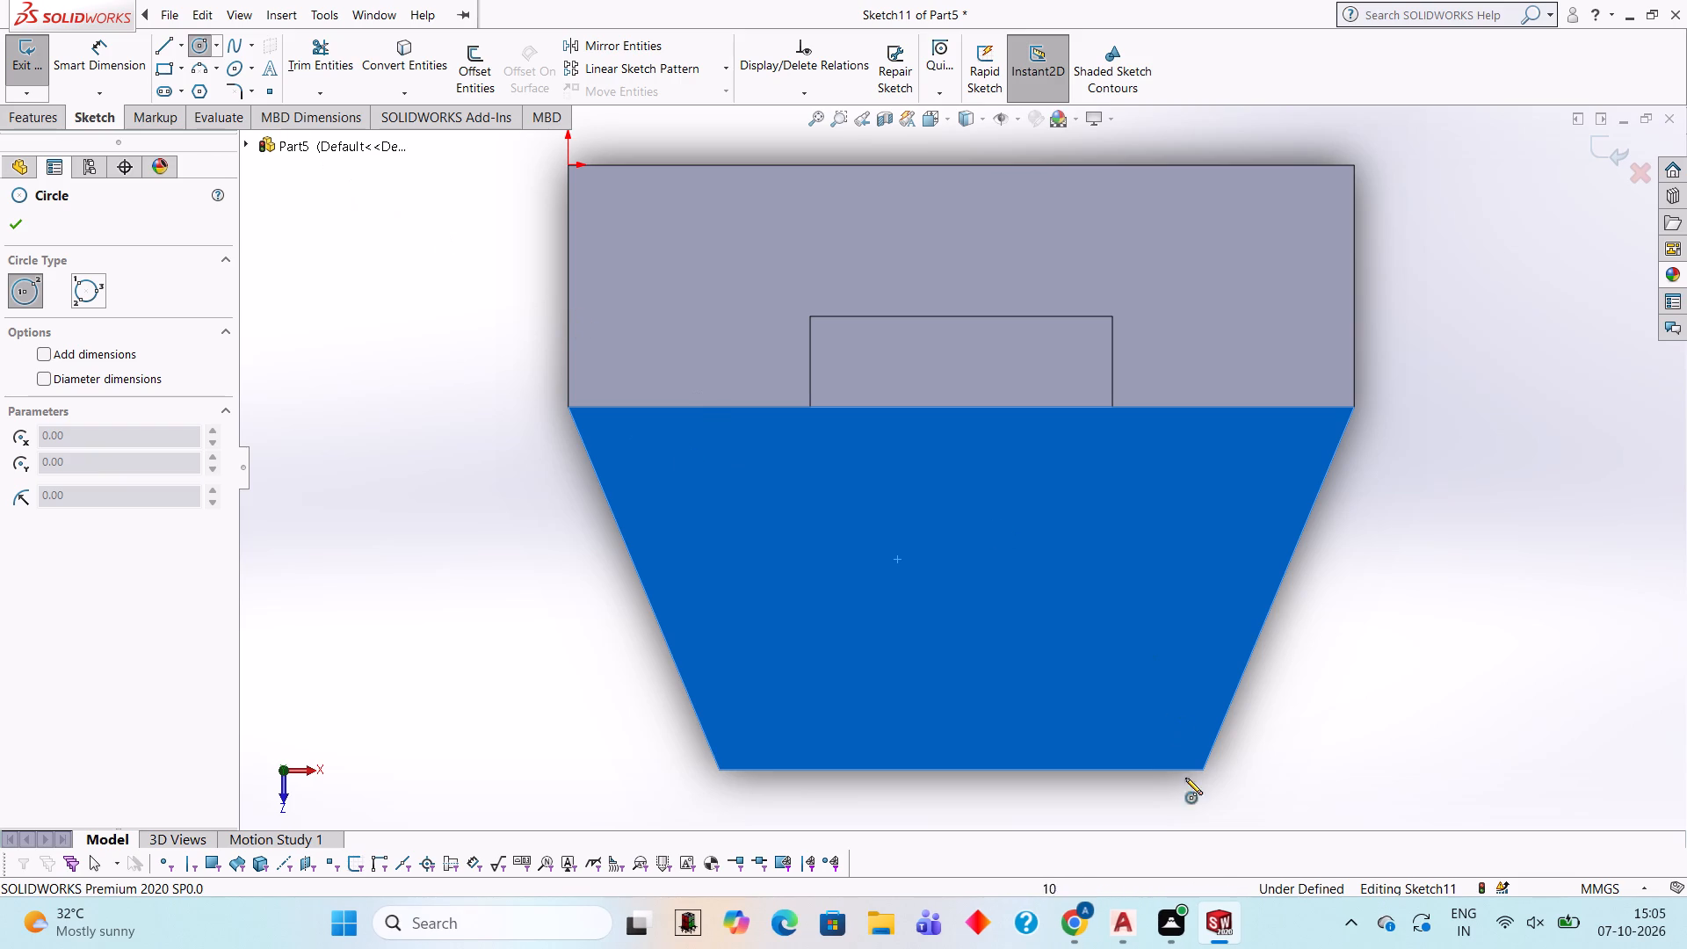
{"action": "left_click", "coordinate": [959, 770]}
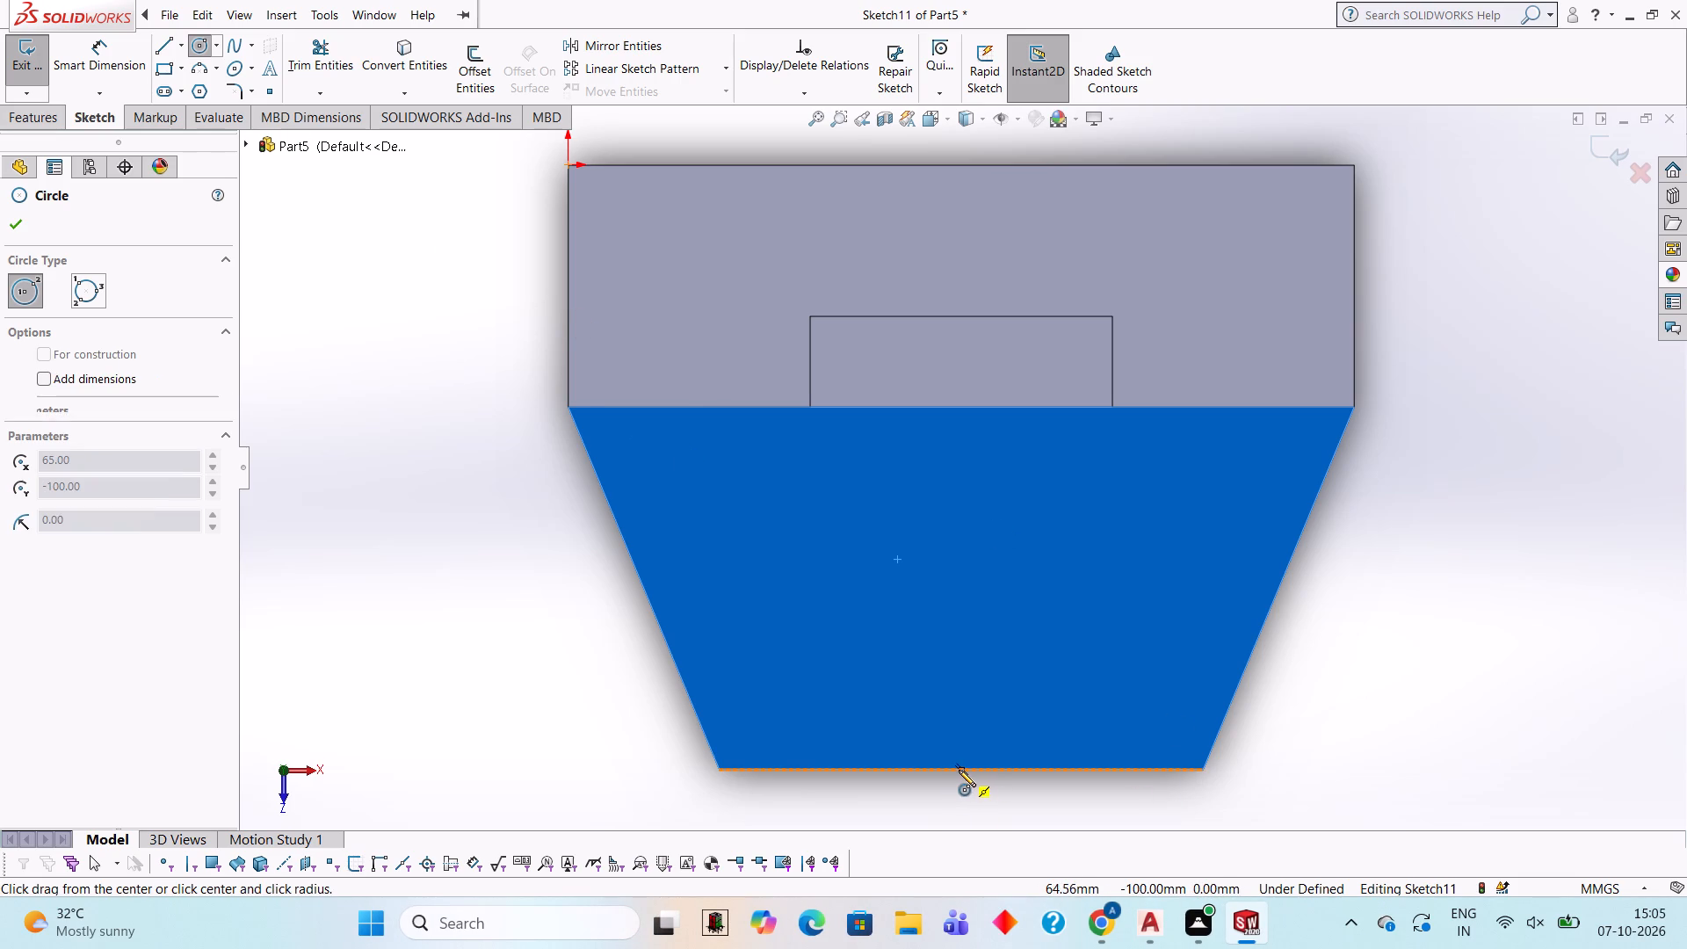
{"action": "type", "text": "25"}
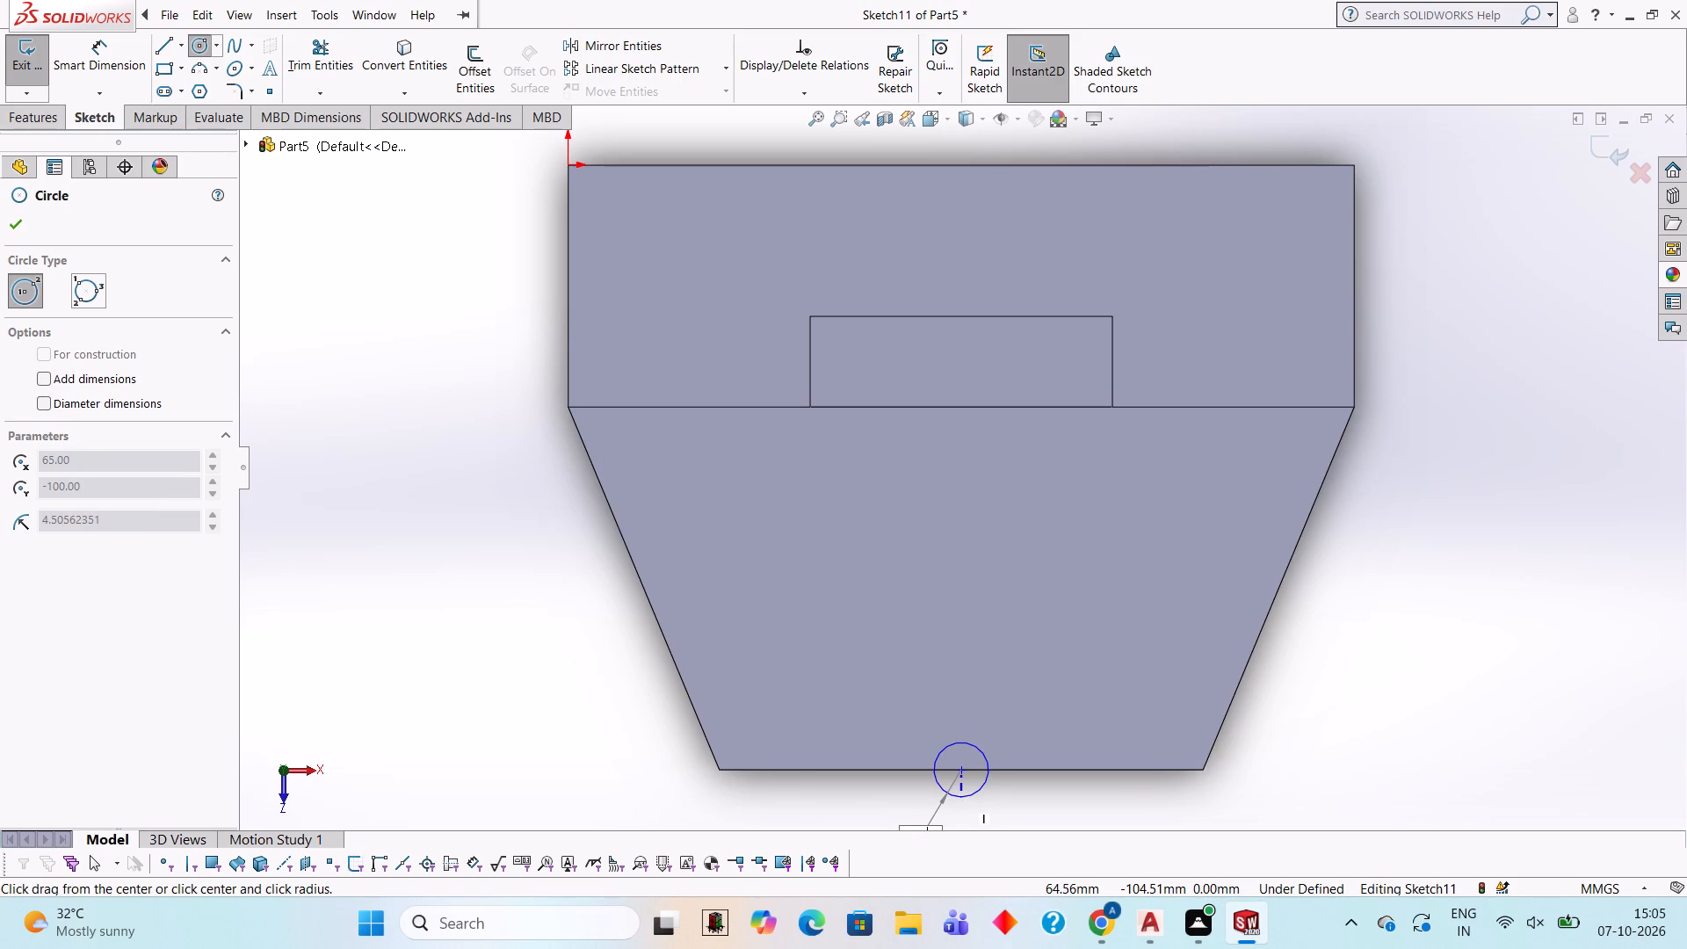
{"action": "key", "text": "Return"}
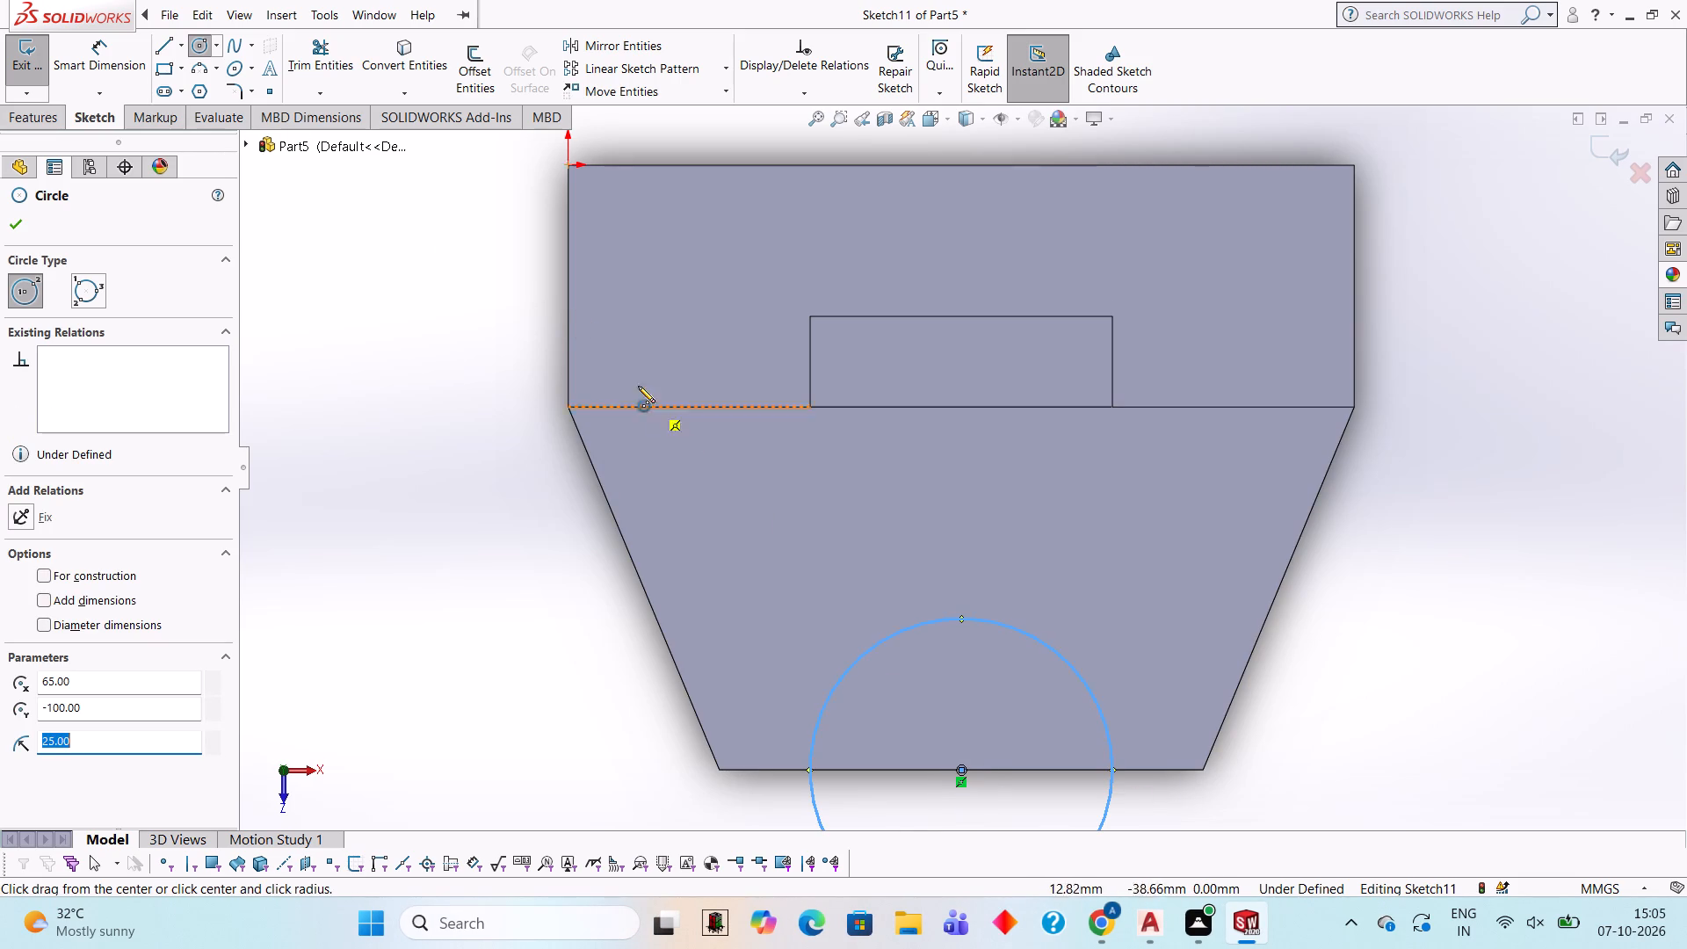
Draw a closed 50 mm wide rectangle of lines from the circle's ends on the outer edge to the corners of the block's notch.
{"action": "left_click", "coordinate": [165, 57]}
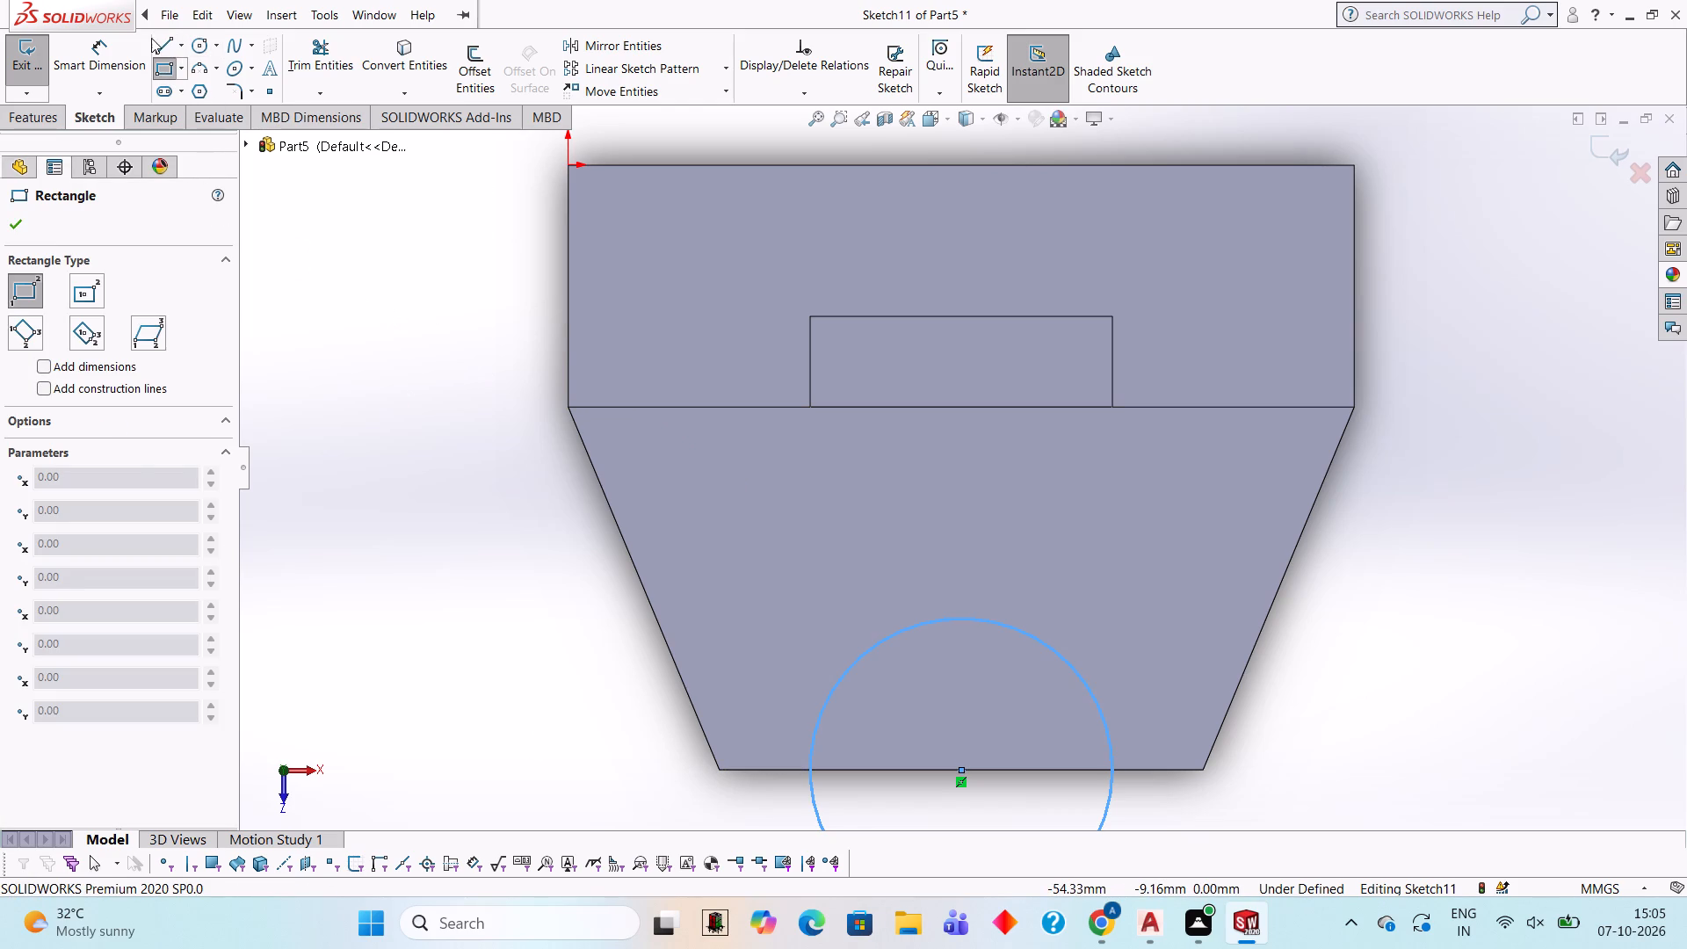
{"action": "left_click", "coordinate": [166, 41]}
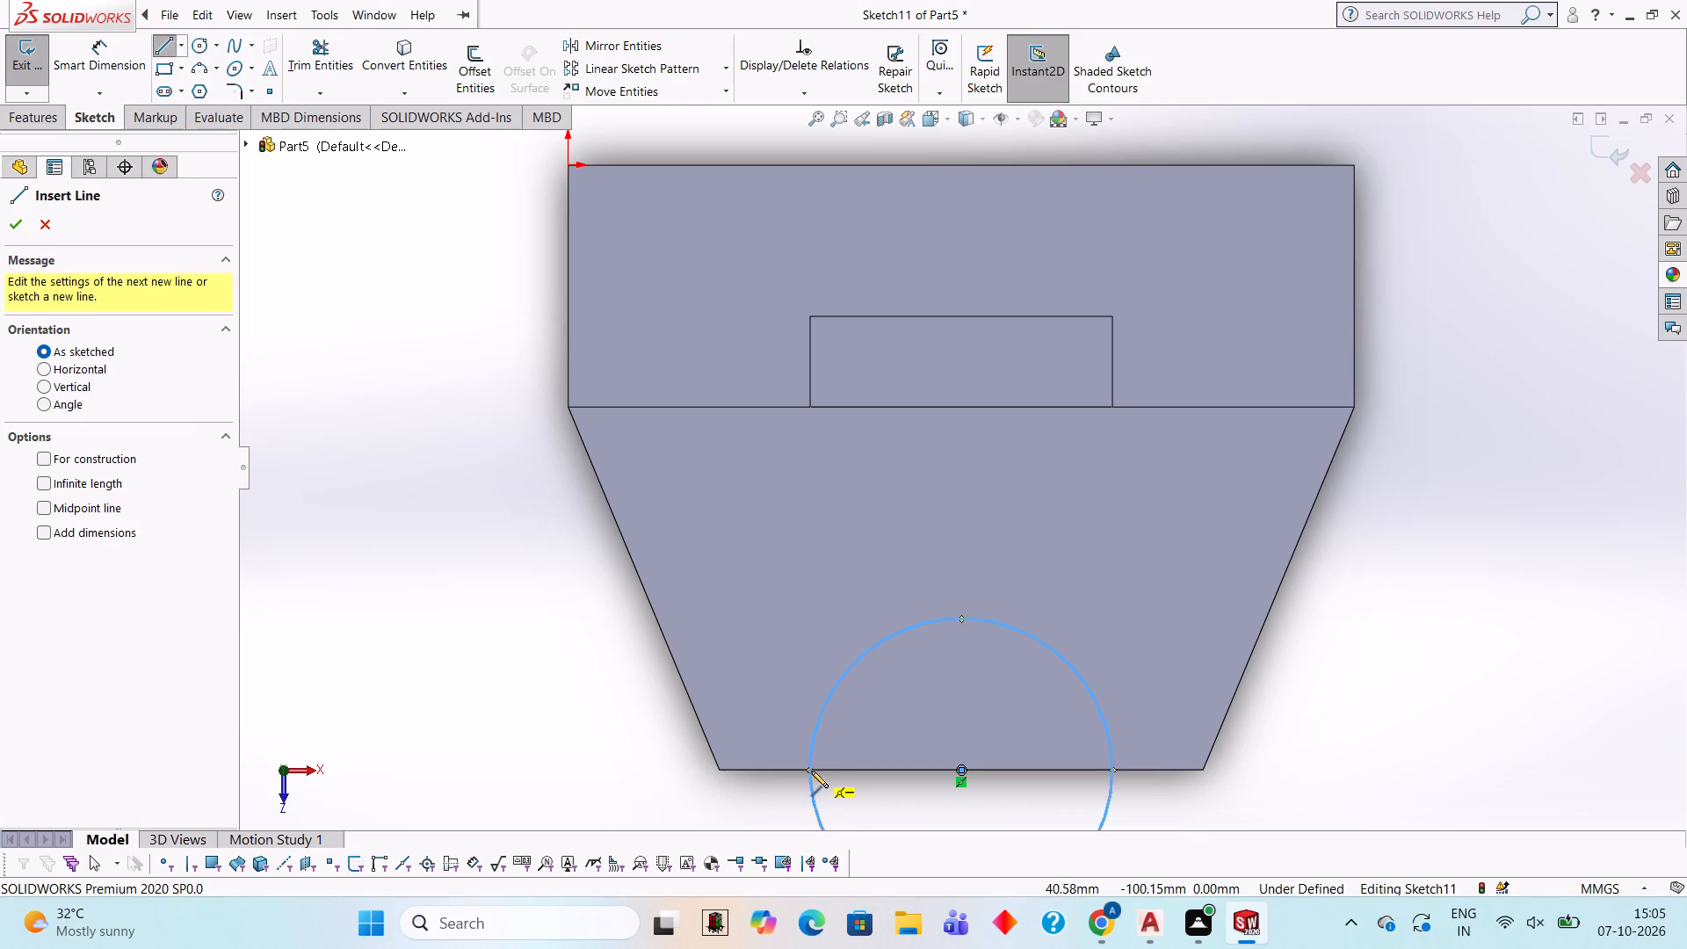
{"action": "left_click", "coordinate": [807, 771]}
{"action": "left_click", "coordinate": [810, 407]}
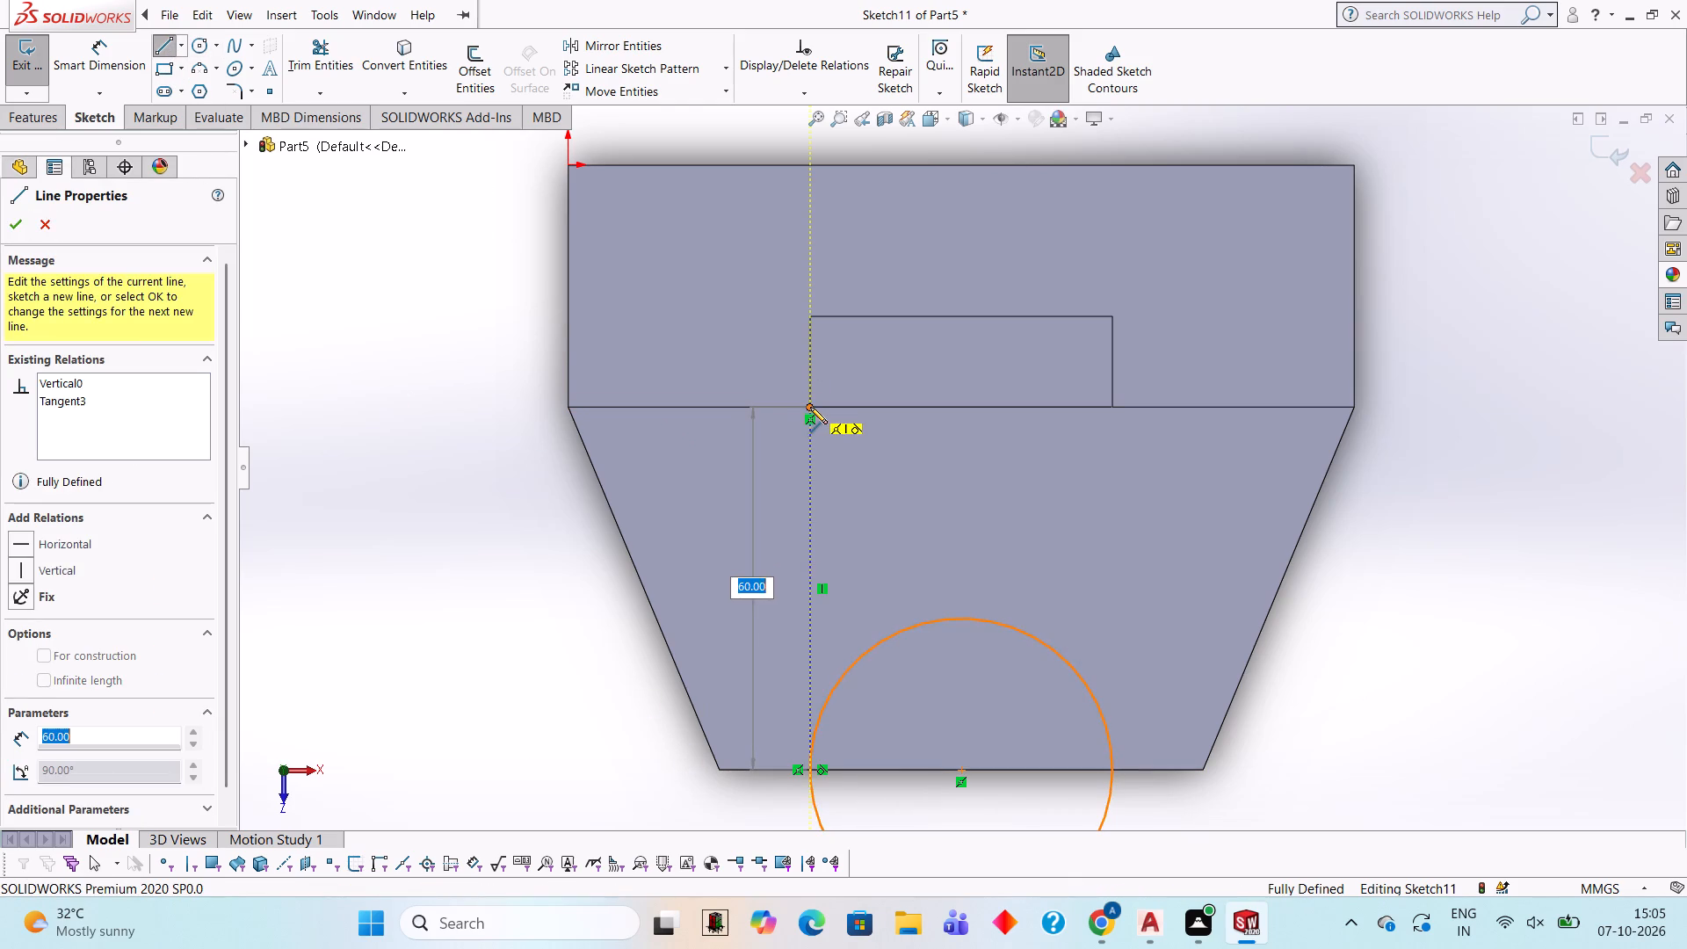
{"action": "left_click", "coordinate": [1110, 406]}
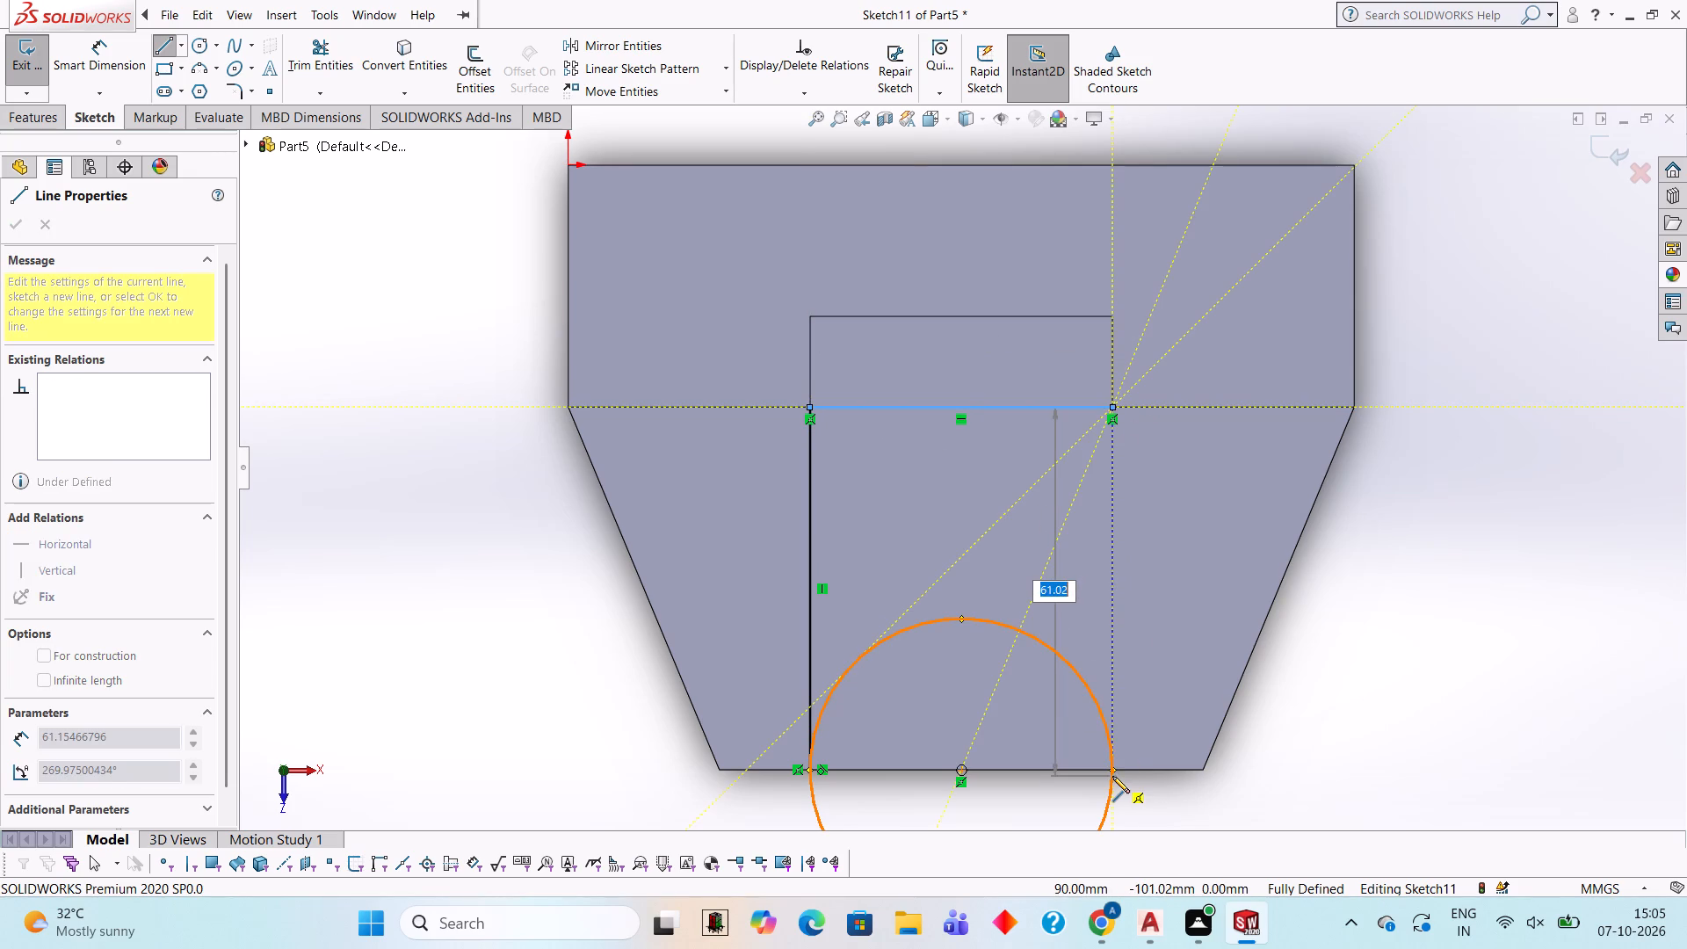
{"action": "left_click", "coordinate": [1112, 772]}
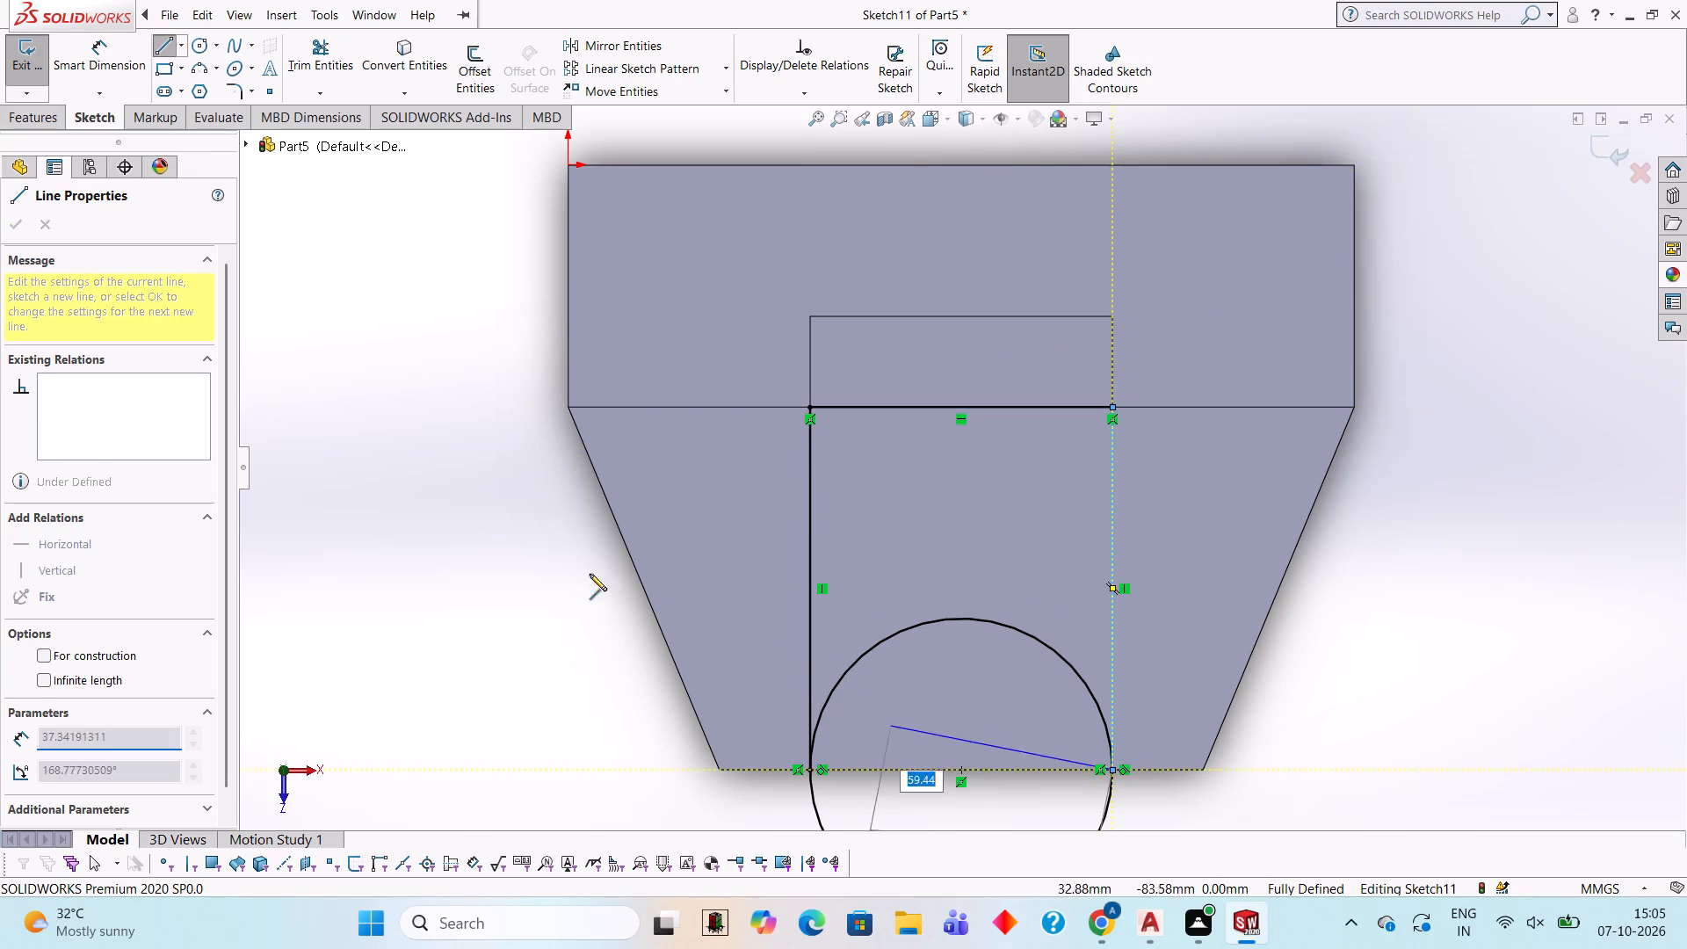
{"action": "scroll", "coordinate": [1111, 626], "scroll_direction": "up", "scroll_amount": 2}
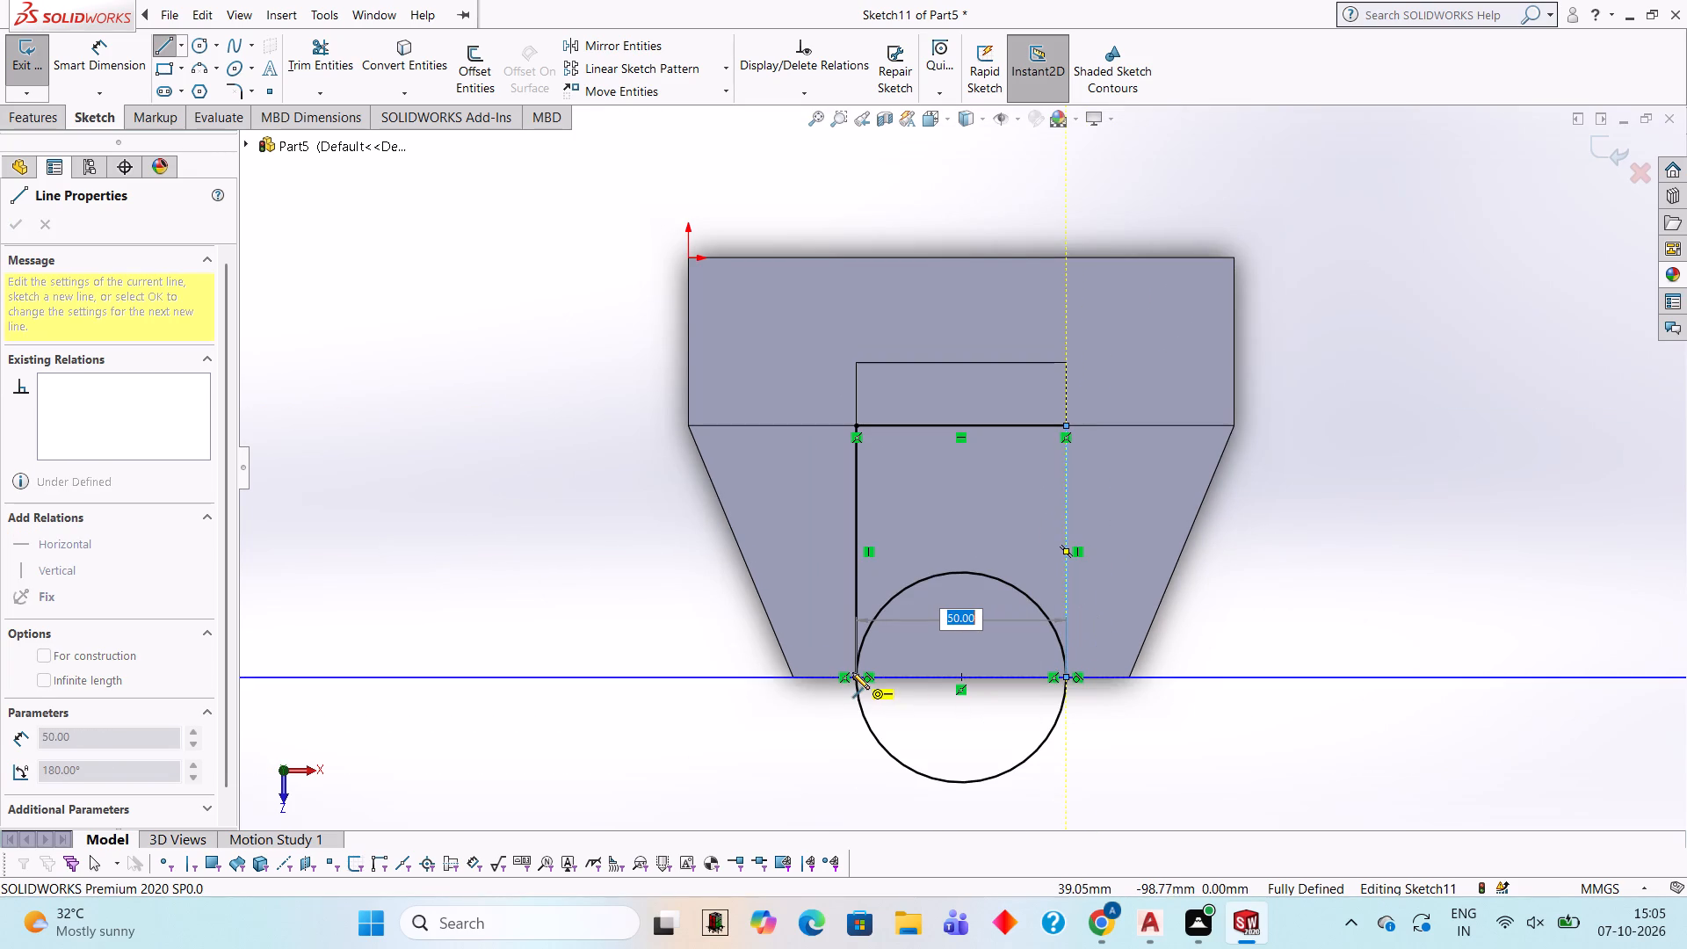
{"action": "left_click", "coordinate": [855, 674]}
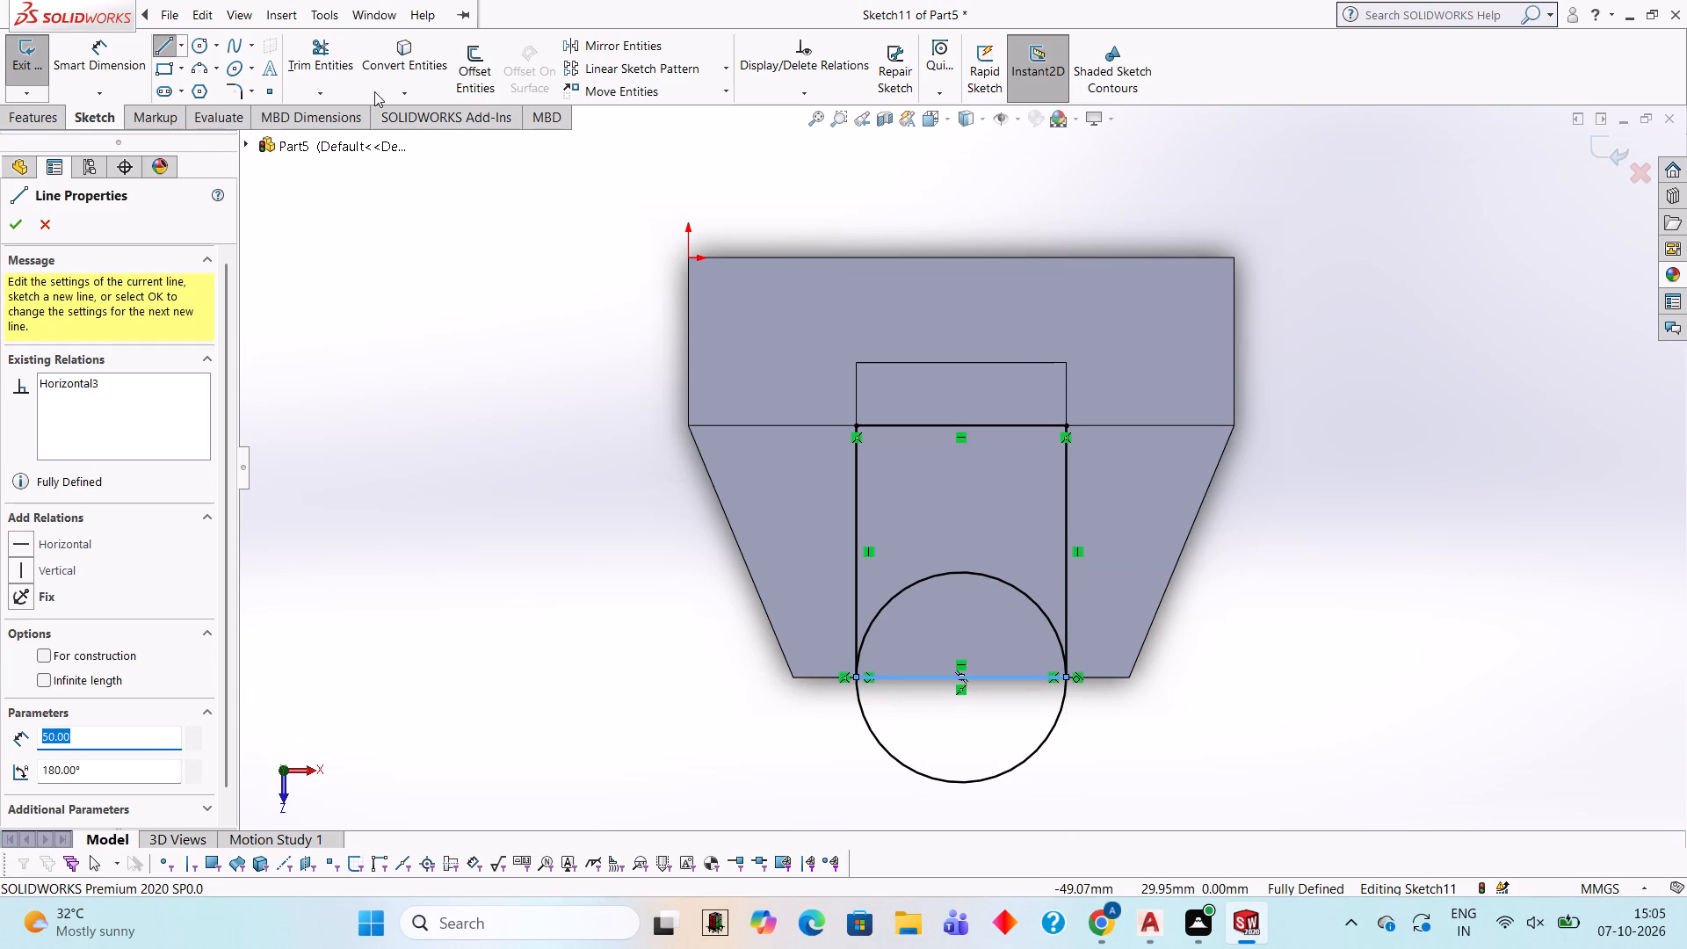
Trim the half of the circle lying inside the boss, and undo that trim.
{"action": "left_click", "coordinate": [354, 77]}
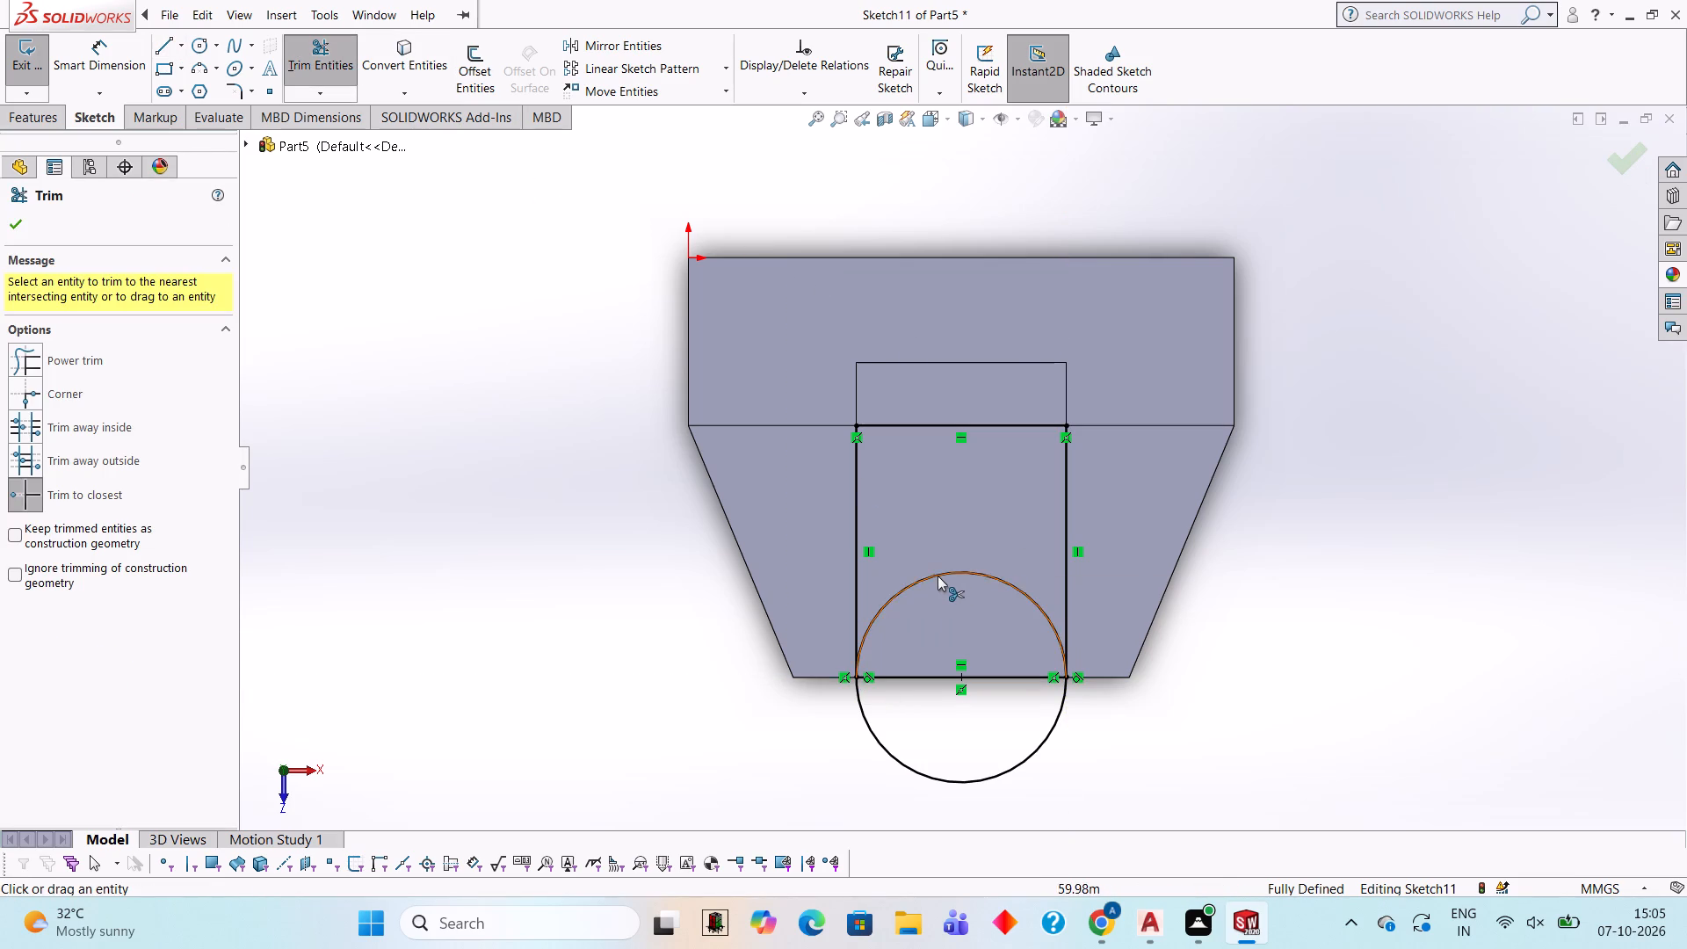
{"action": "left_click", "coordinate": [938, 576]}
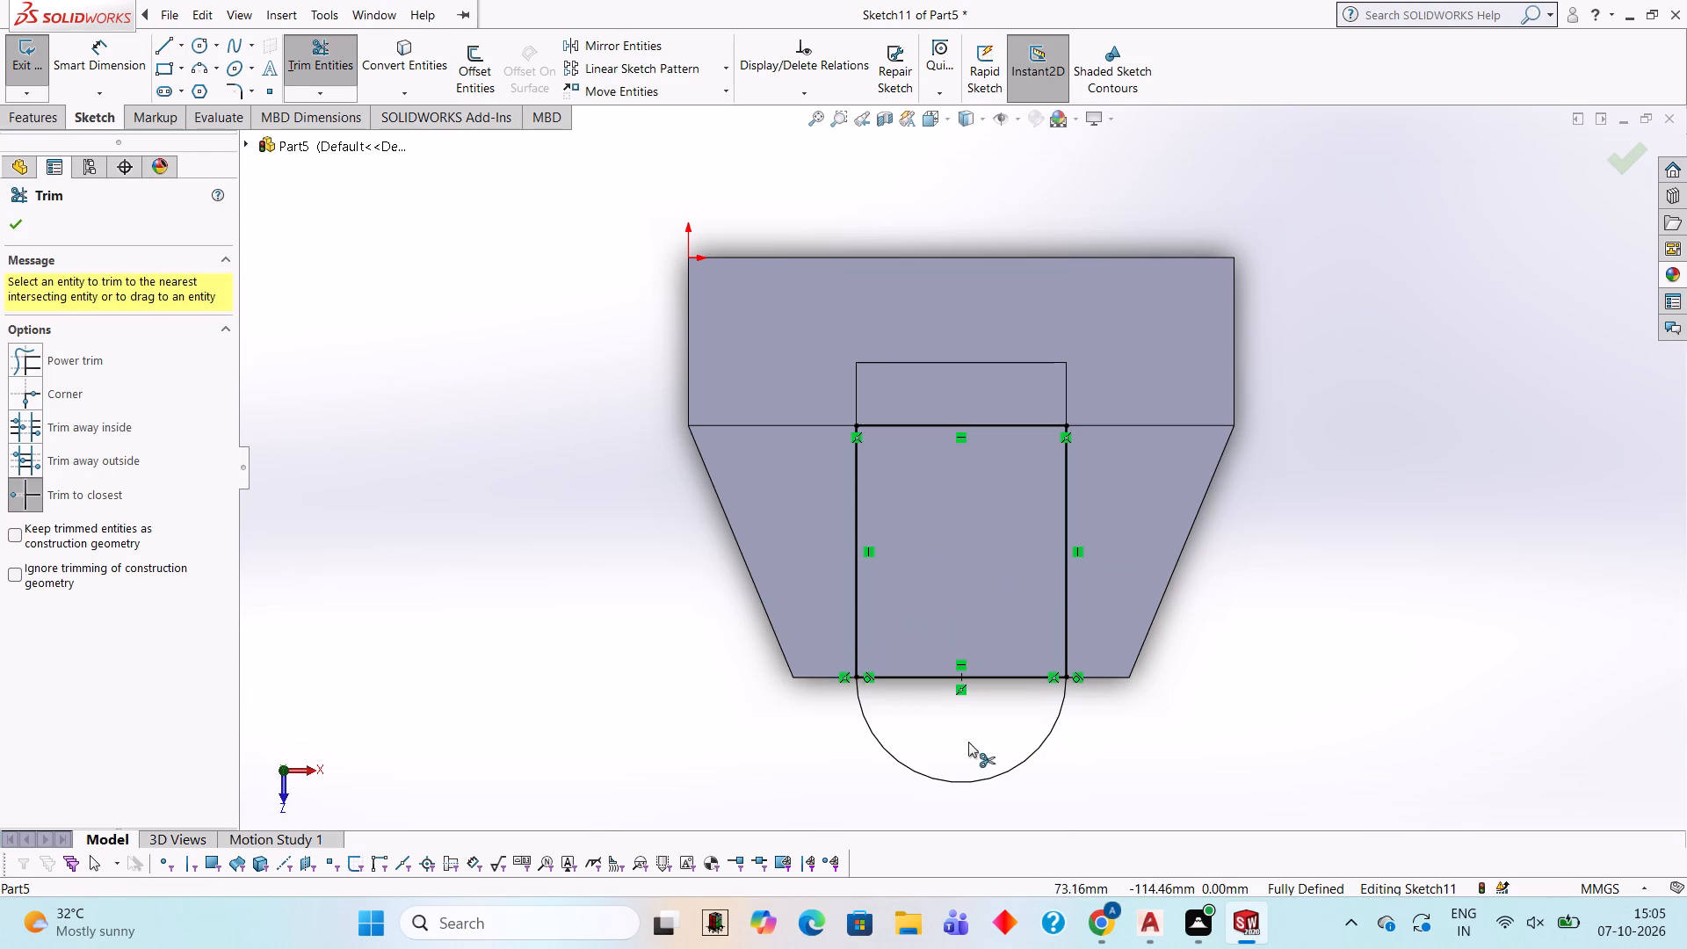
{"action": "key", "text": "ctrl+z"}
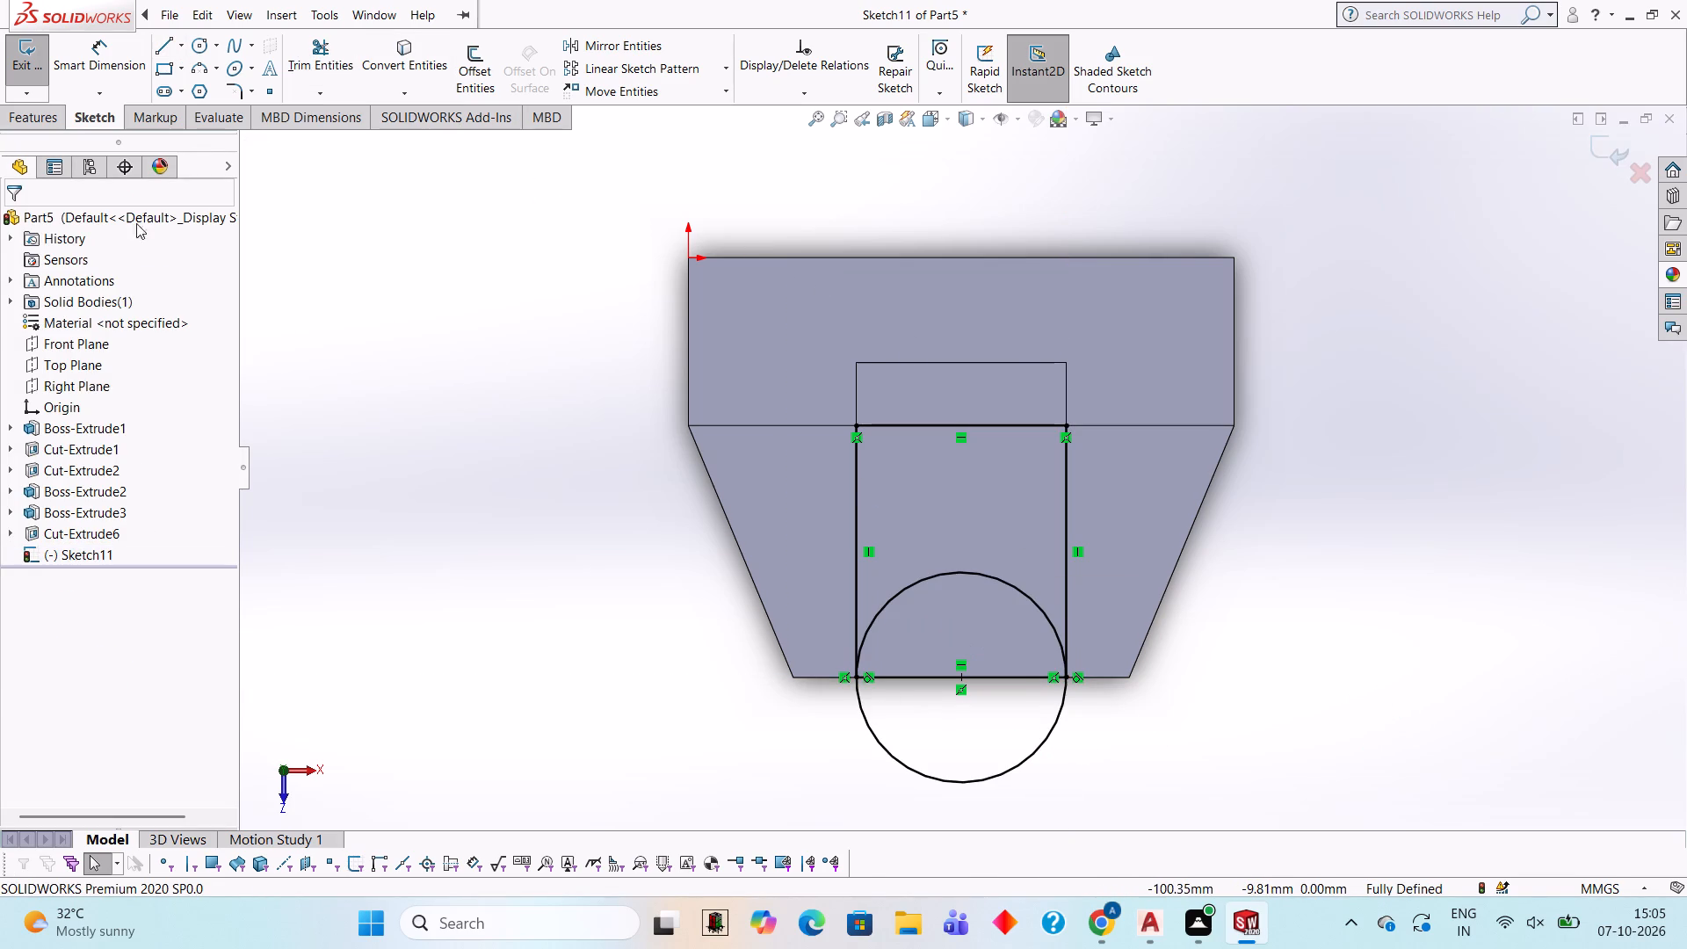
Trim away the half of the circle that extends beyond the boss's outer edge.
{"action": "left_click", "coordinate": [296, 61]}
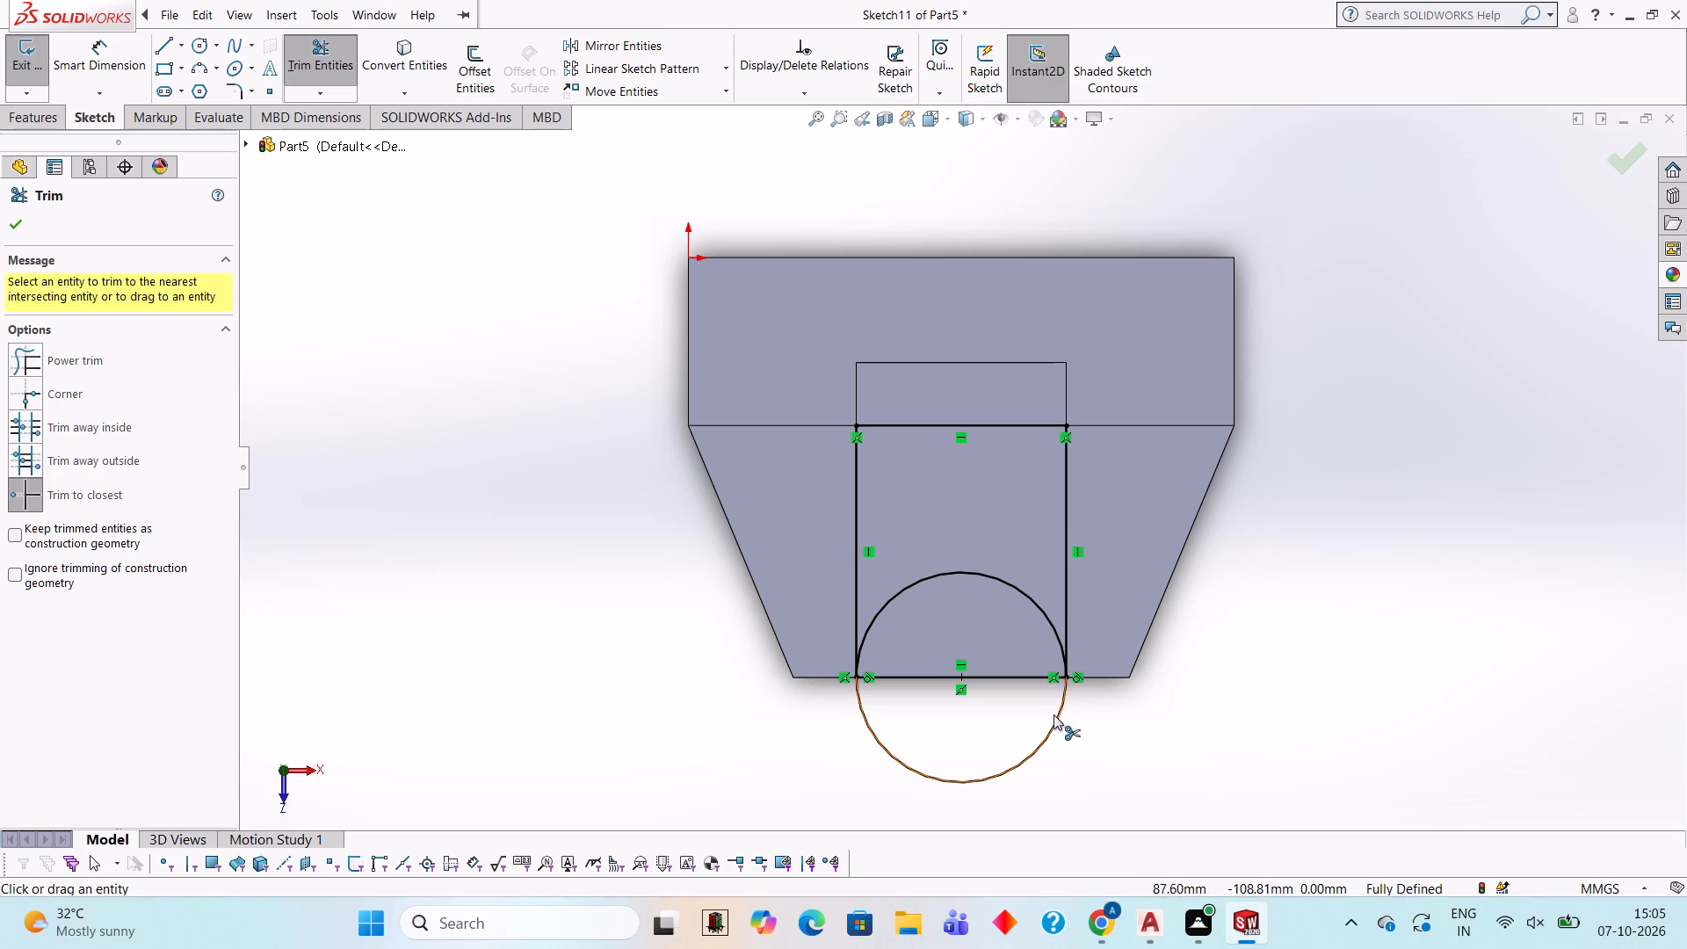
{"action": "left_click", "coordinate": [1054, 716]}
{"action": "middle_click_drag", "start_coordinate": [1253, 710], "coordinate": [1270, 700]}
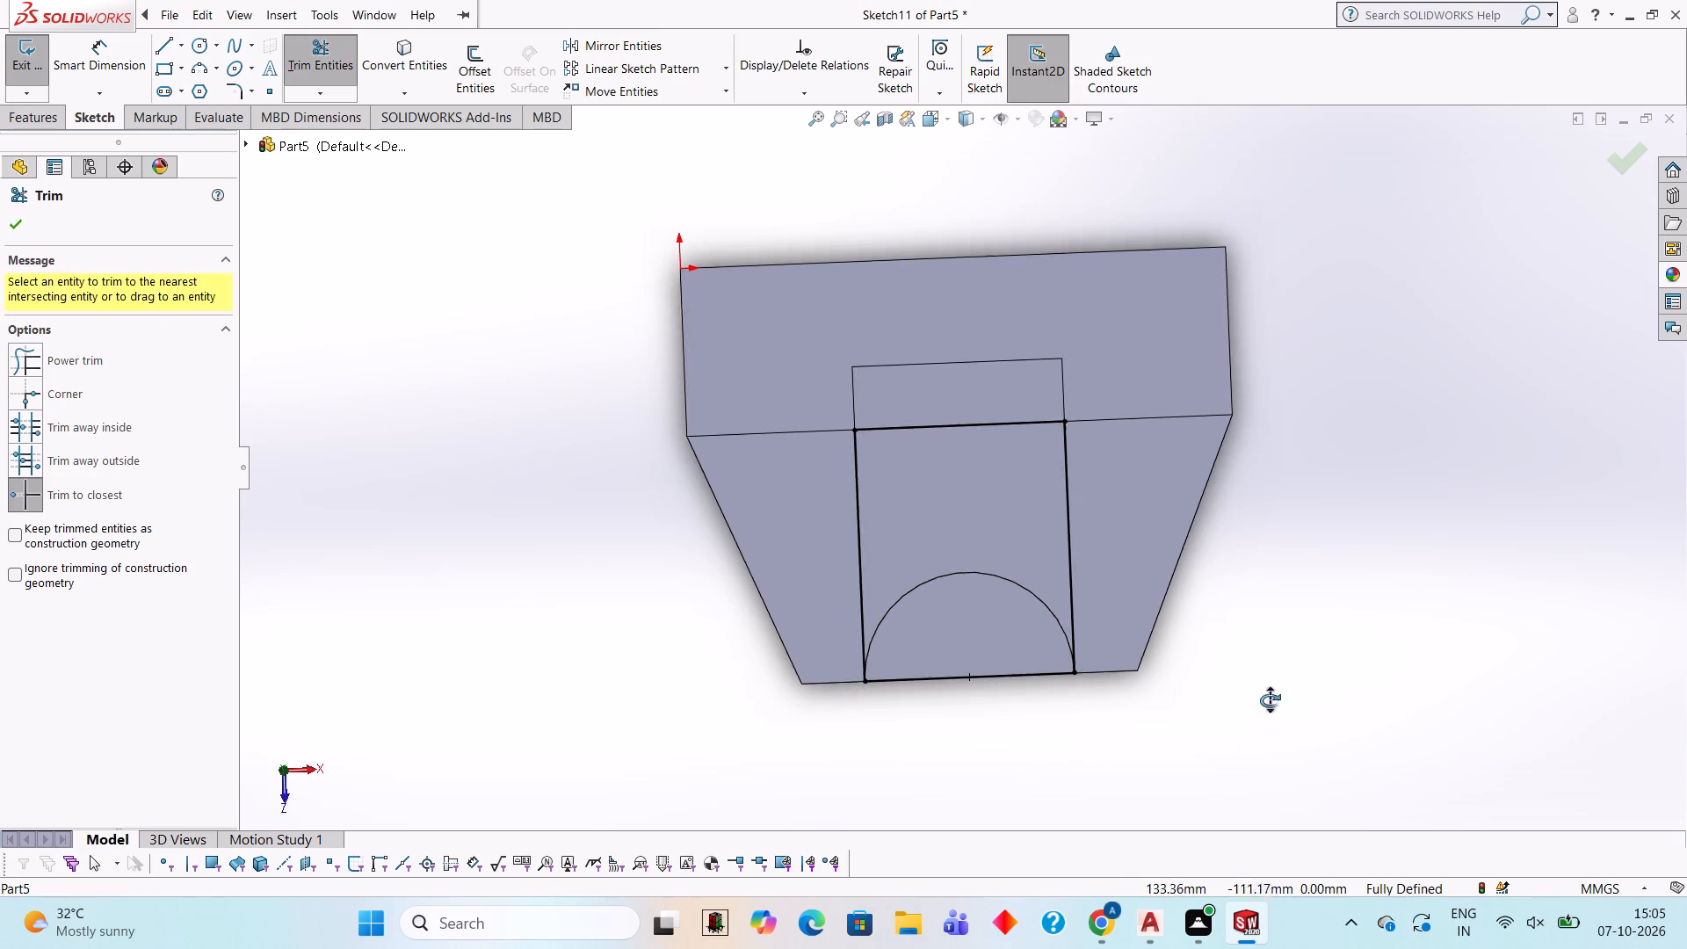
{"action": "middle_click_drag", "start_coordinate": [1270, 700], "coordinate": [1227, 458]}
{"action": "middle_click_drag", "start_coordinate": [1251, 414], "coordinate": [946, 535]}
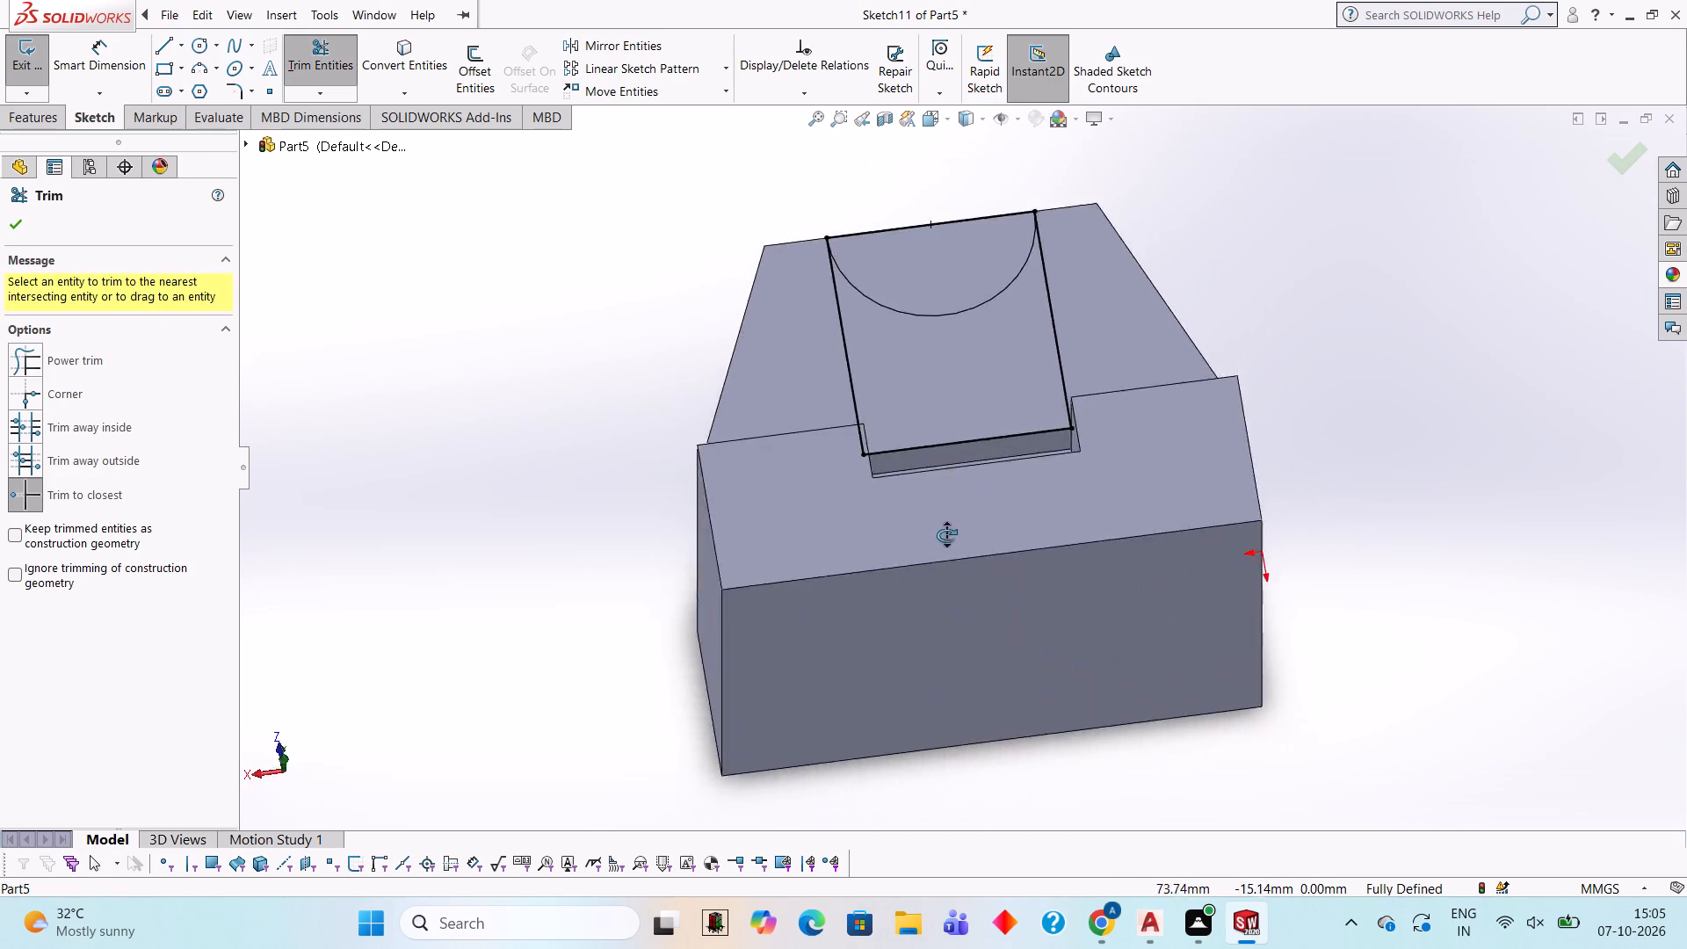
Cut-extrude both the rectangular and semicircular regions of the sketch 10 mm down into the boss's upper face.
{"action": "middle_click_drag", "start_coordinate": [946, 535], "coordinate": [927, 685]}
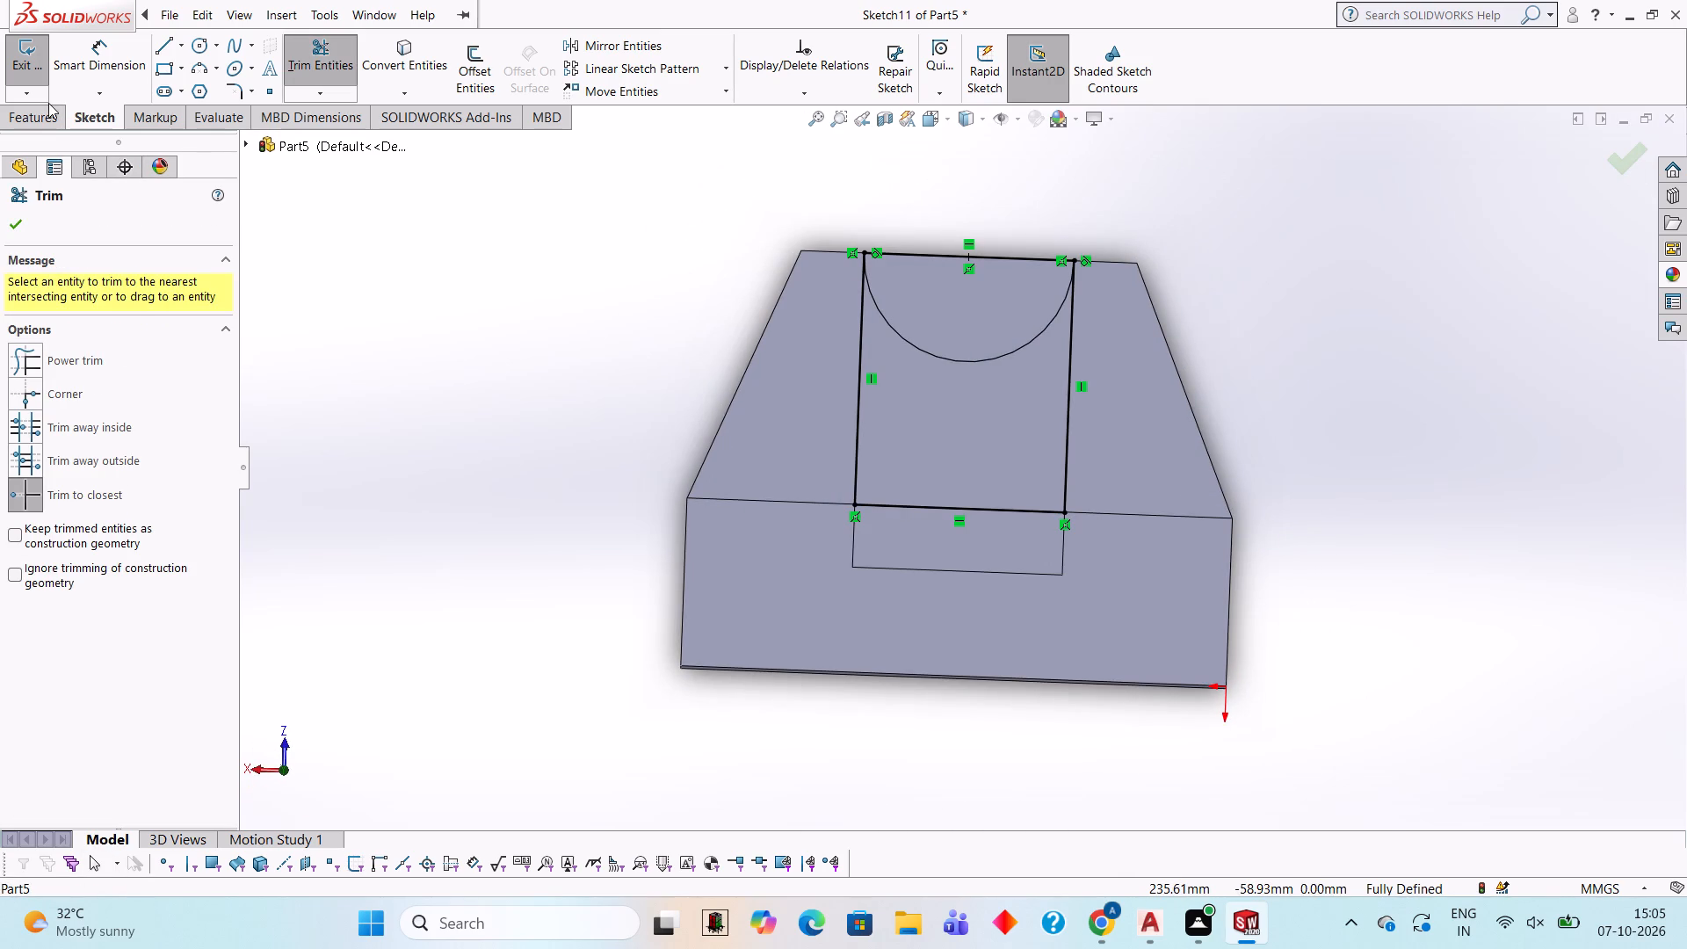
{"action": "left_click", "coordinate": [45, 123]}
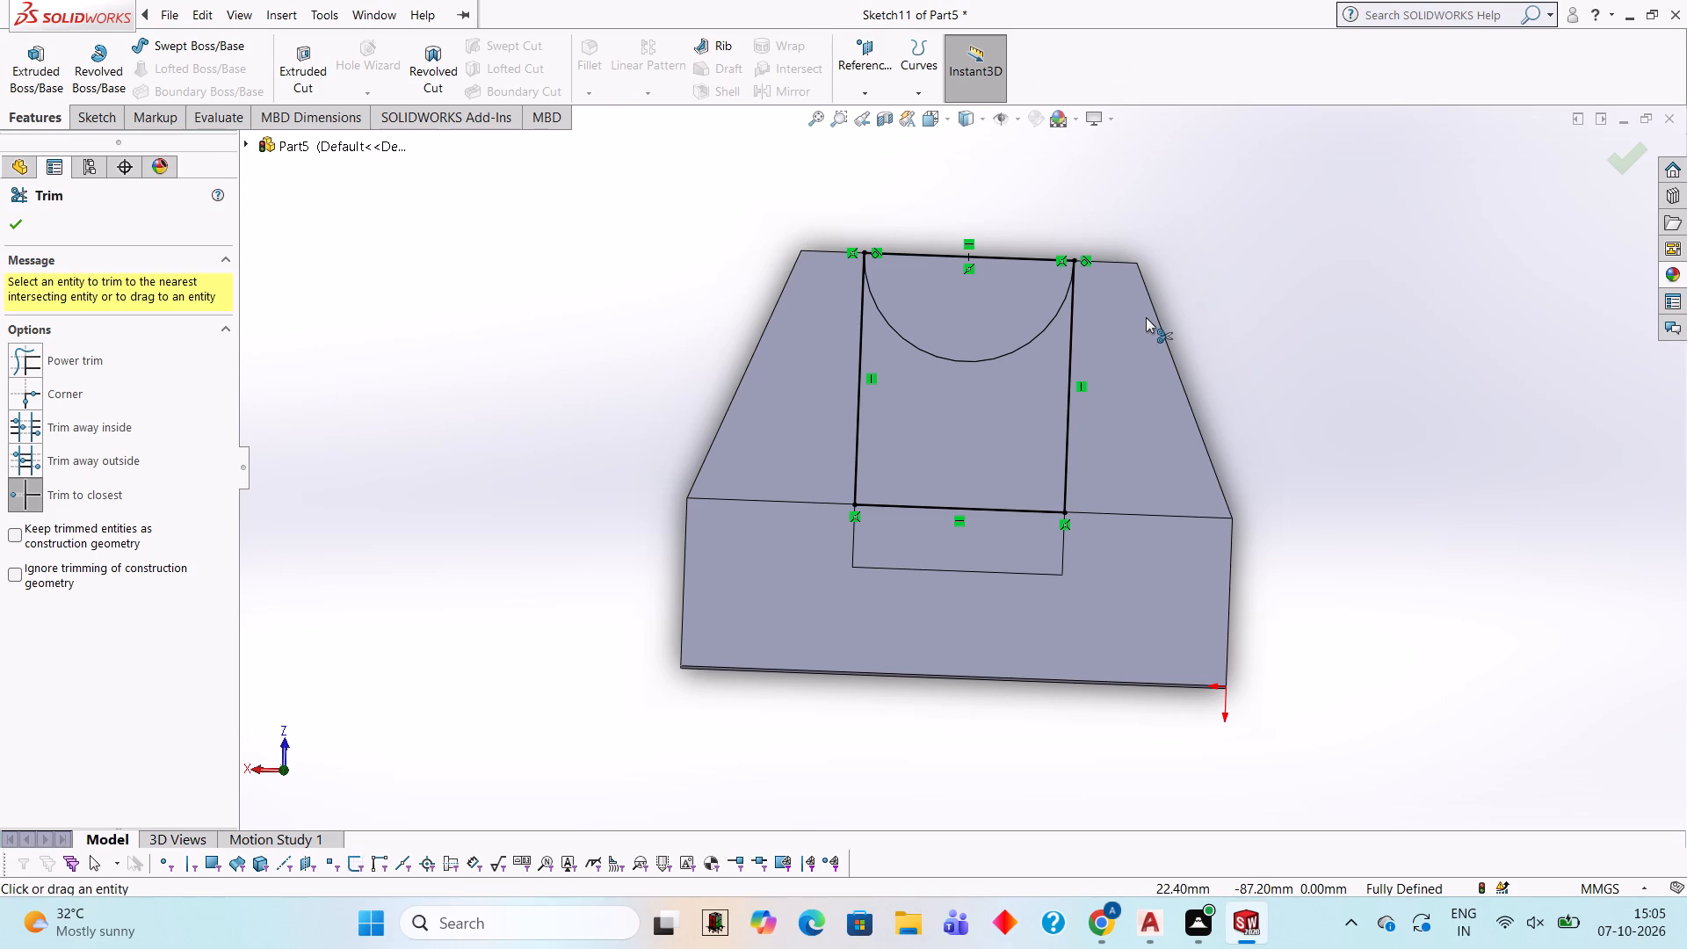
{"action": "middle_click_drag", "start_coordinate": [1146, 317], "coordinate": [948, 348]}
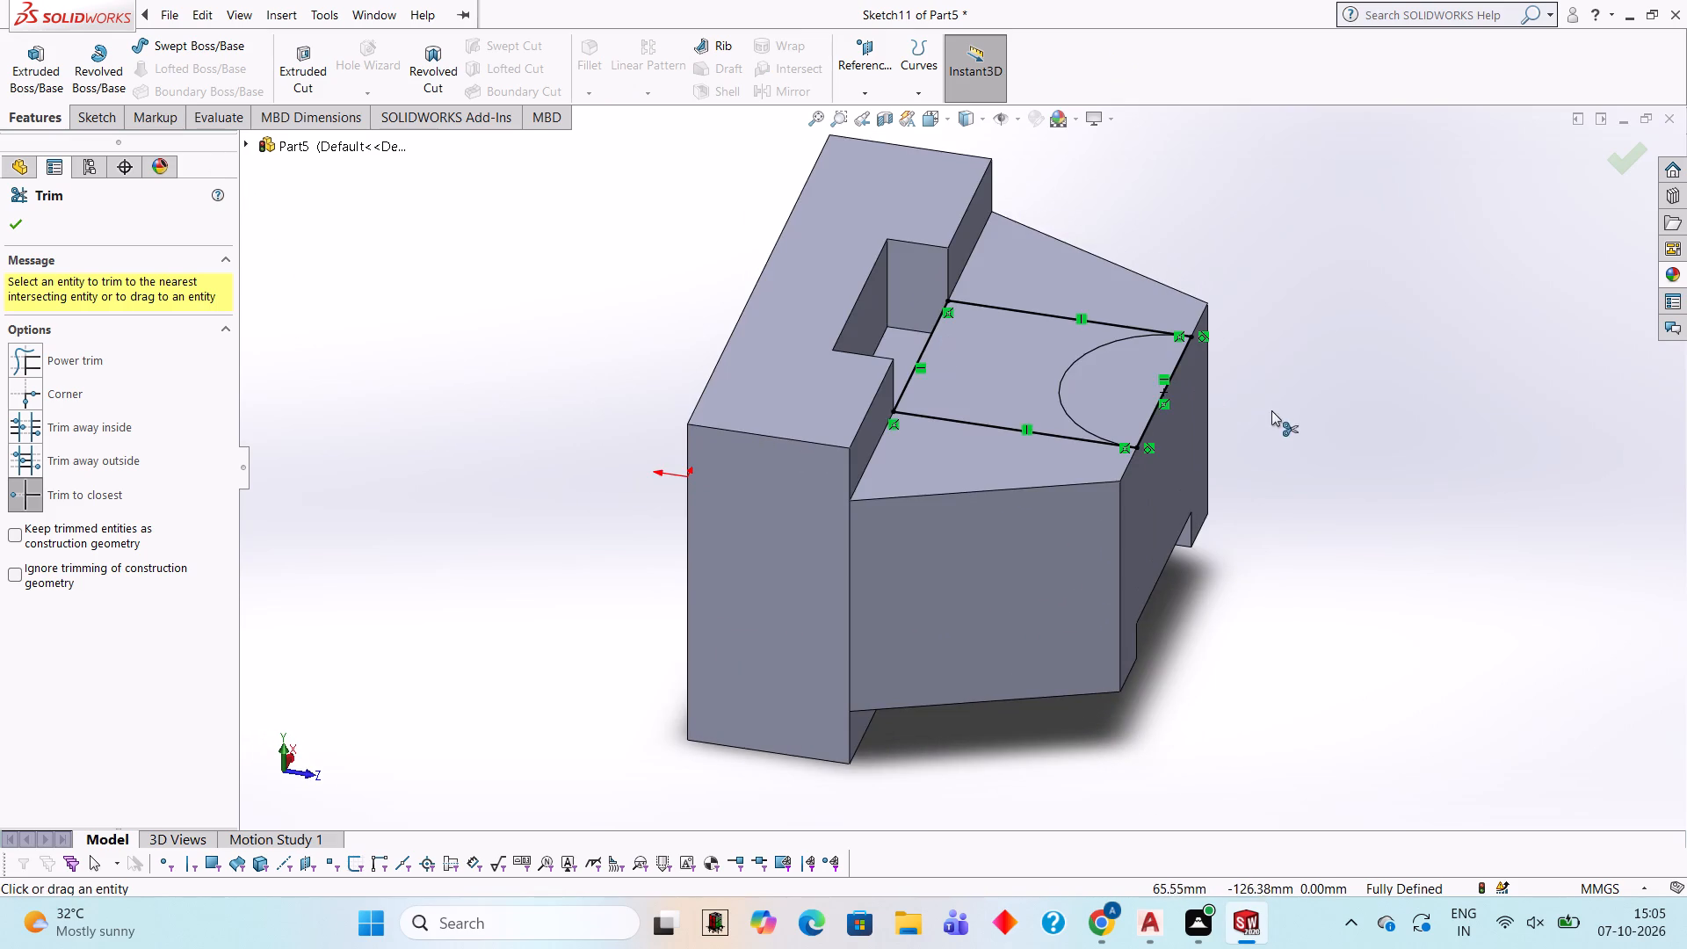
{"action": "middle_click_drag", "start_coordinate": [1271, 410], "coordinate": [1242, 350]}
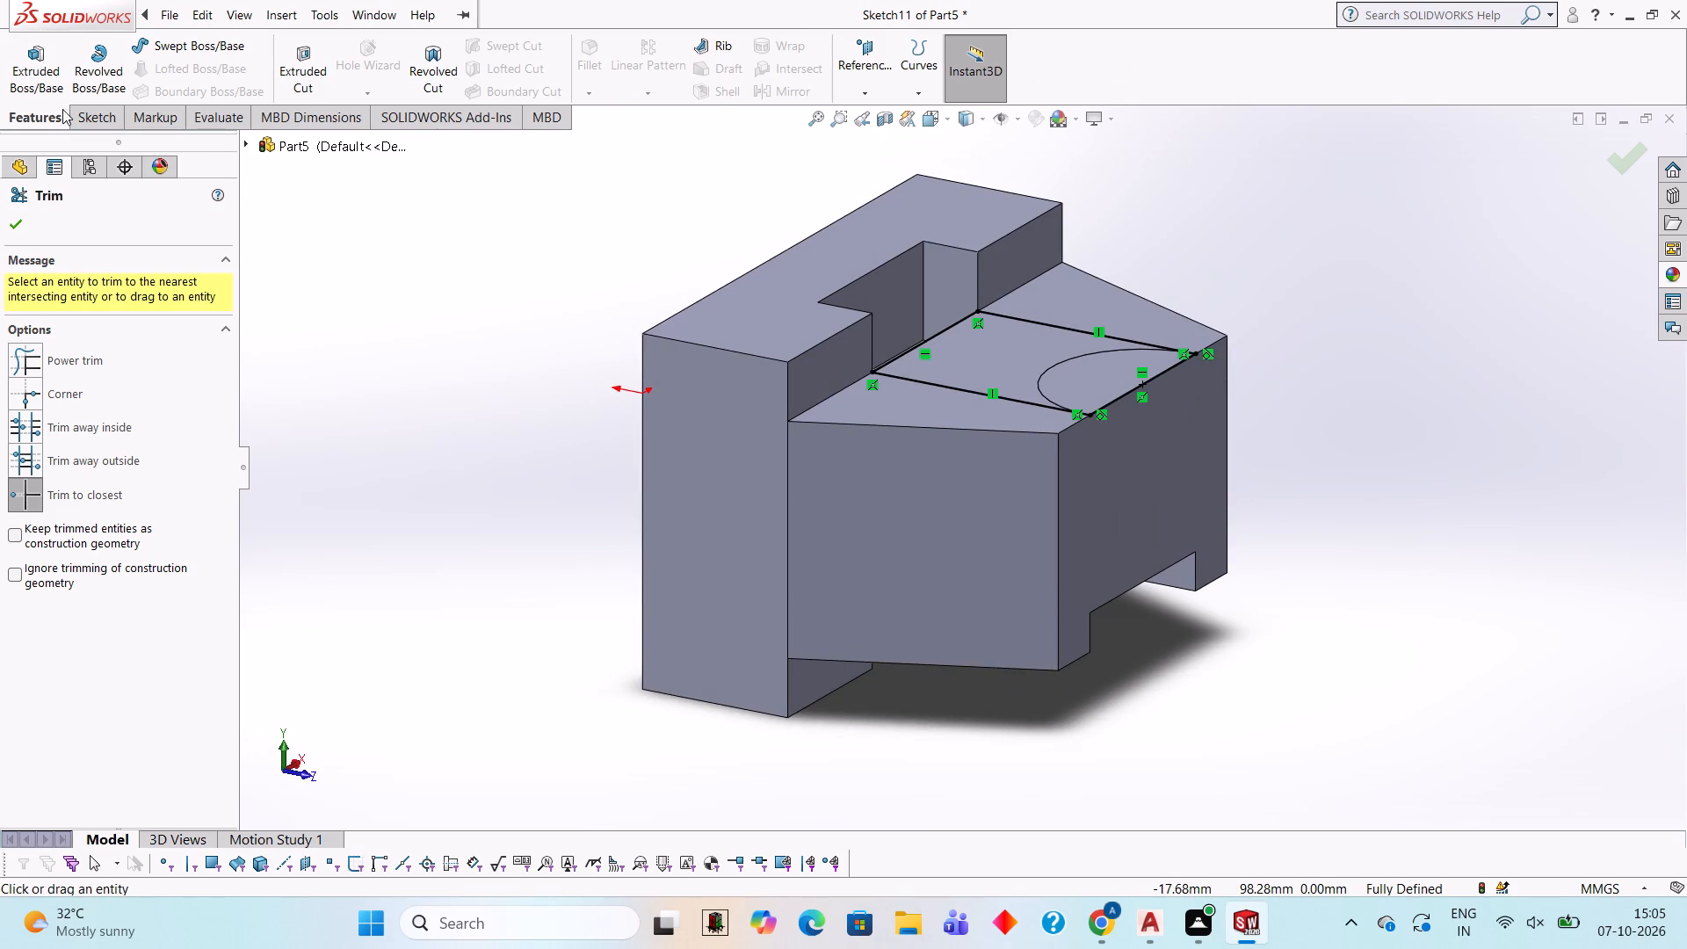
{"action": "left_click", "coordinate": [308, 62]}
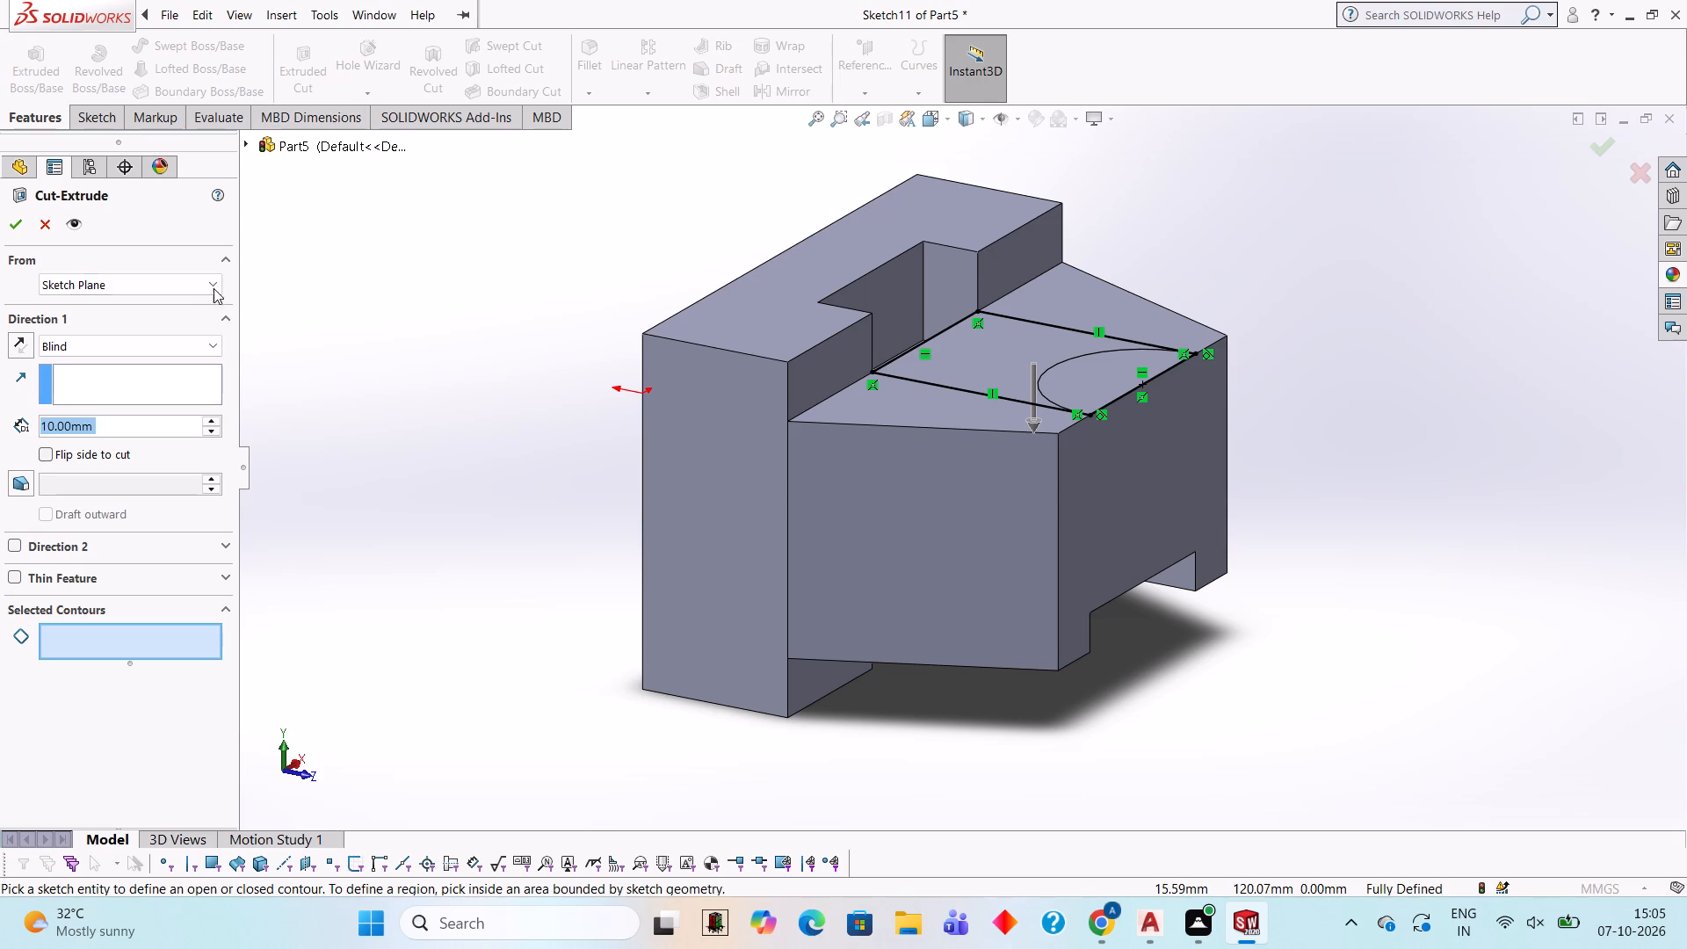
{"action": "left_click", "coordinate": [1018, 337]}
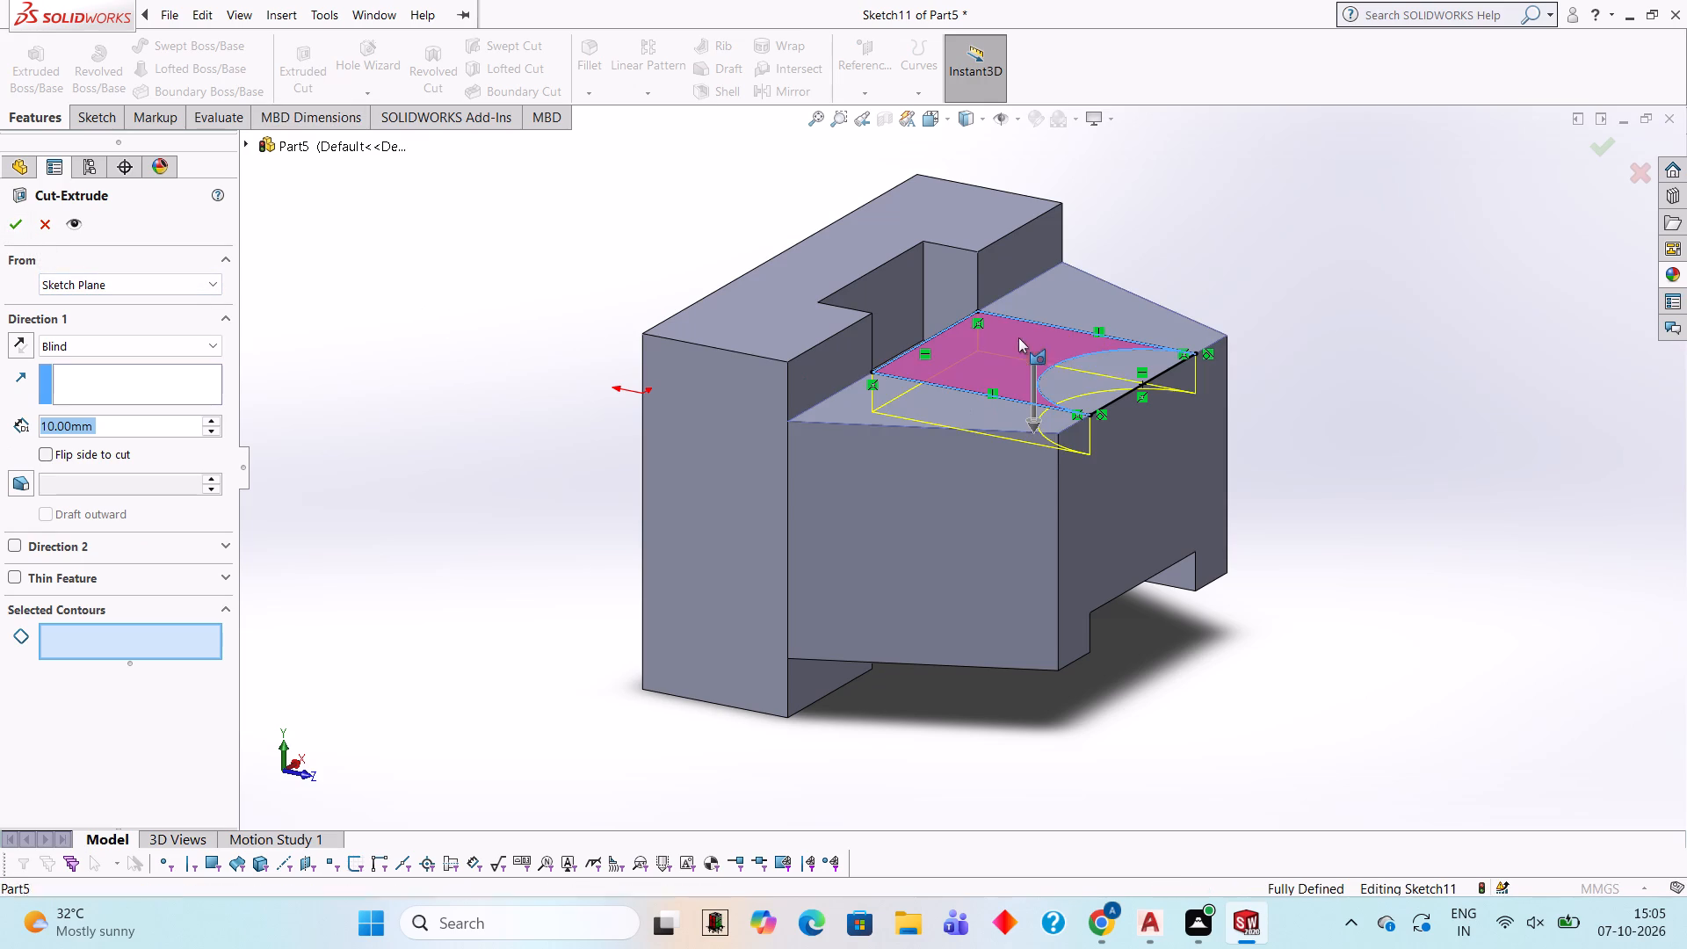
{"action": "left_click", "coordinate": [1095, 368]}
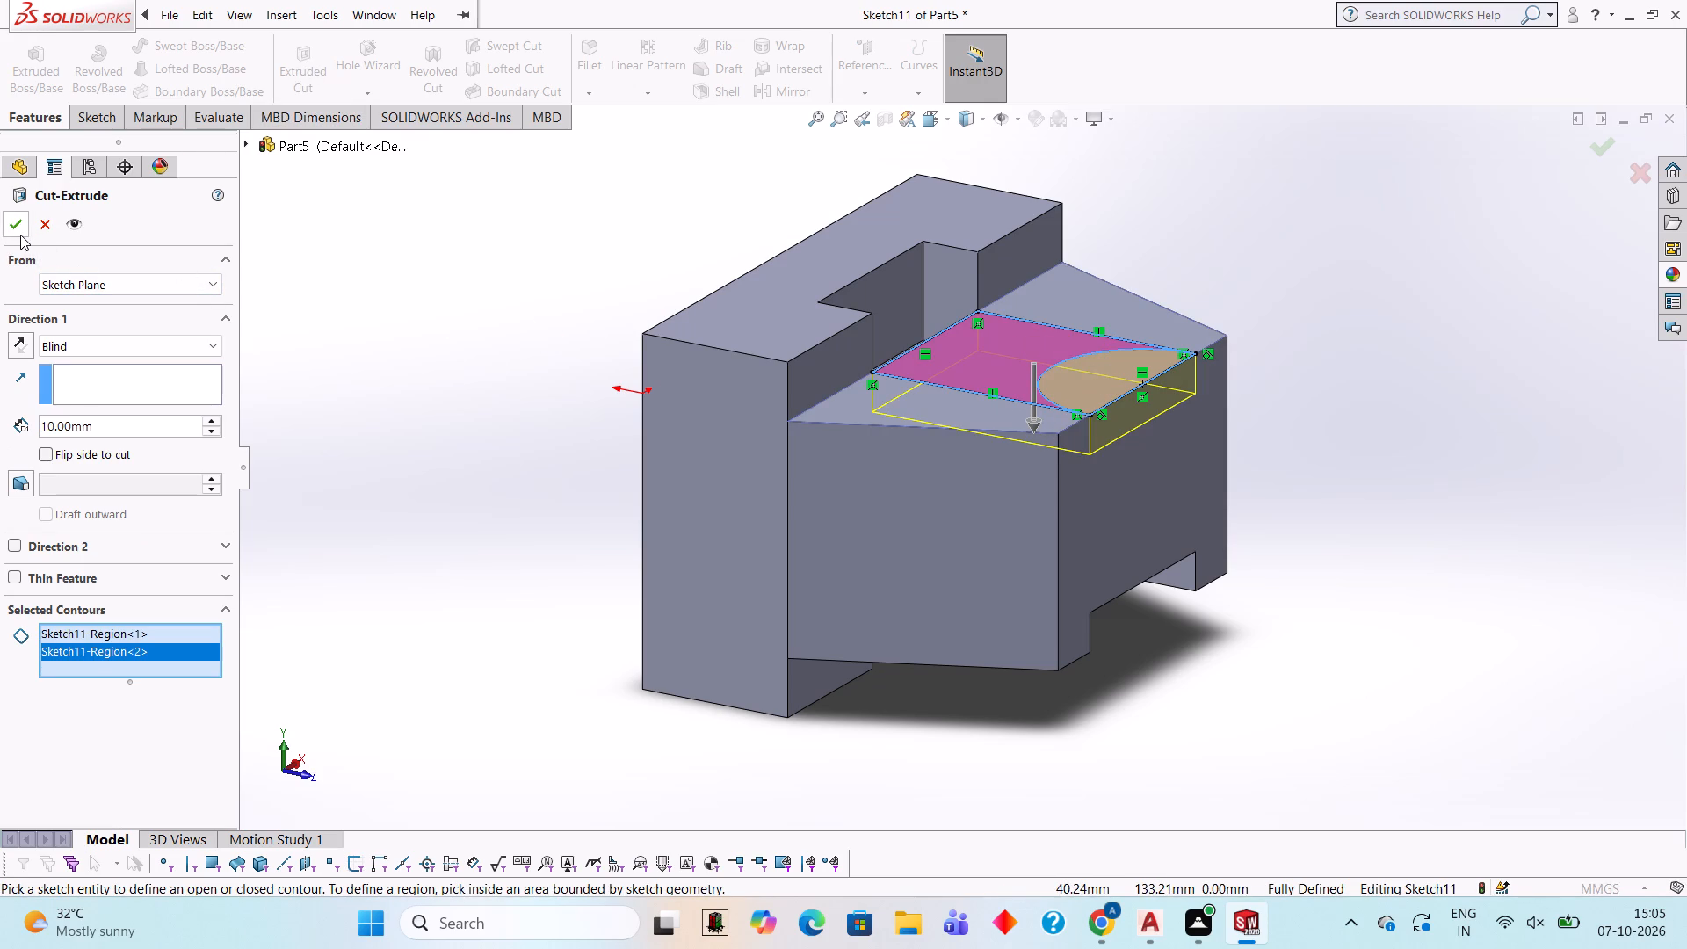
{"action": "left_click", "coordinate": [20, 235]}
{"action": "left_click", "coordinate": [345, 353]}
Examine the new channel and the boss from above, from the front and from below.
{"action": "middle_click_drag", "start_coordinate": [345, 353], "coordinate": [455, 503]}
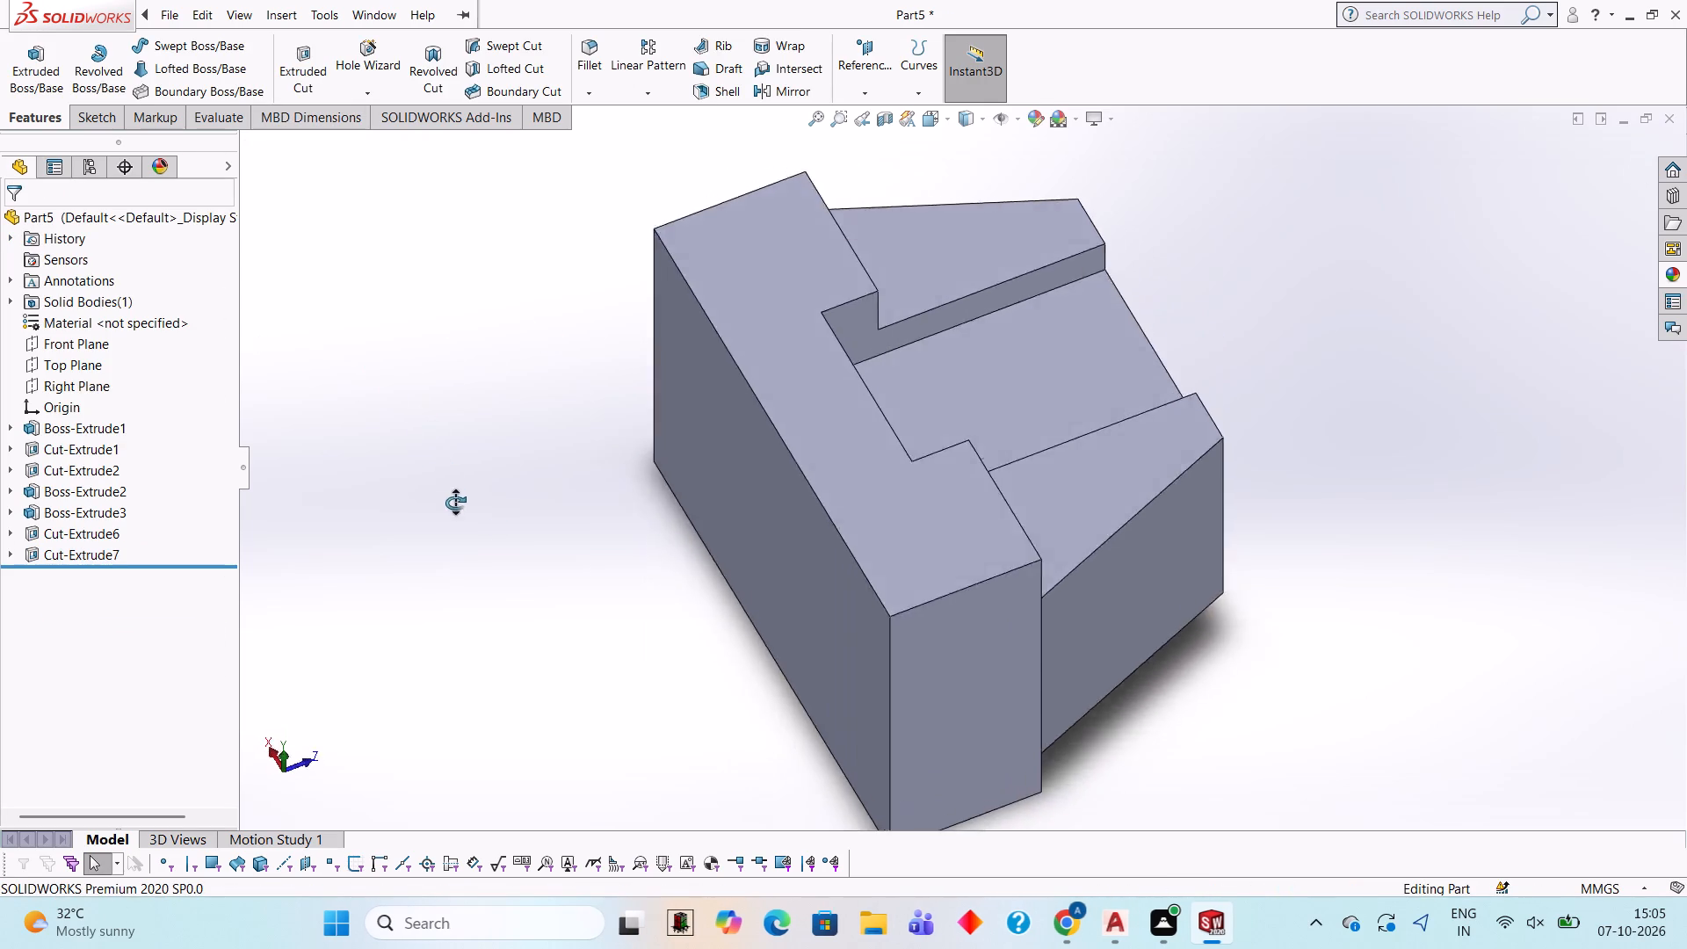
{"action": "middle_click_drag", "start_coordinate": [455, 503], "coordinate": [662, 699]}
{"action": "scroll", "coordinate": [662, 699], "scroll_direction": "down", "scroll_amount": 1}
{"action": "scroll", "coordinate": [703, 571], "scroll_direction": "up", "scroll_amount": 1}
{"action": "middle_click_drag", "start_coordinate": [710, 548], "coordinate": [969, 336]}
{"action": "scroll", "coordinate": [826, 676], "scroll_direction": "down", "scroll_amount": 1}
{"action": "scroll", "coordinate": [968, 337], "scroll_direction": "up", "scroll_amount": 1}
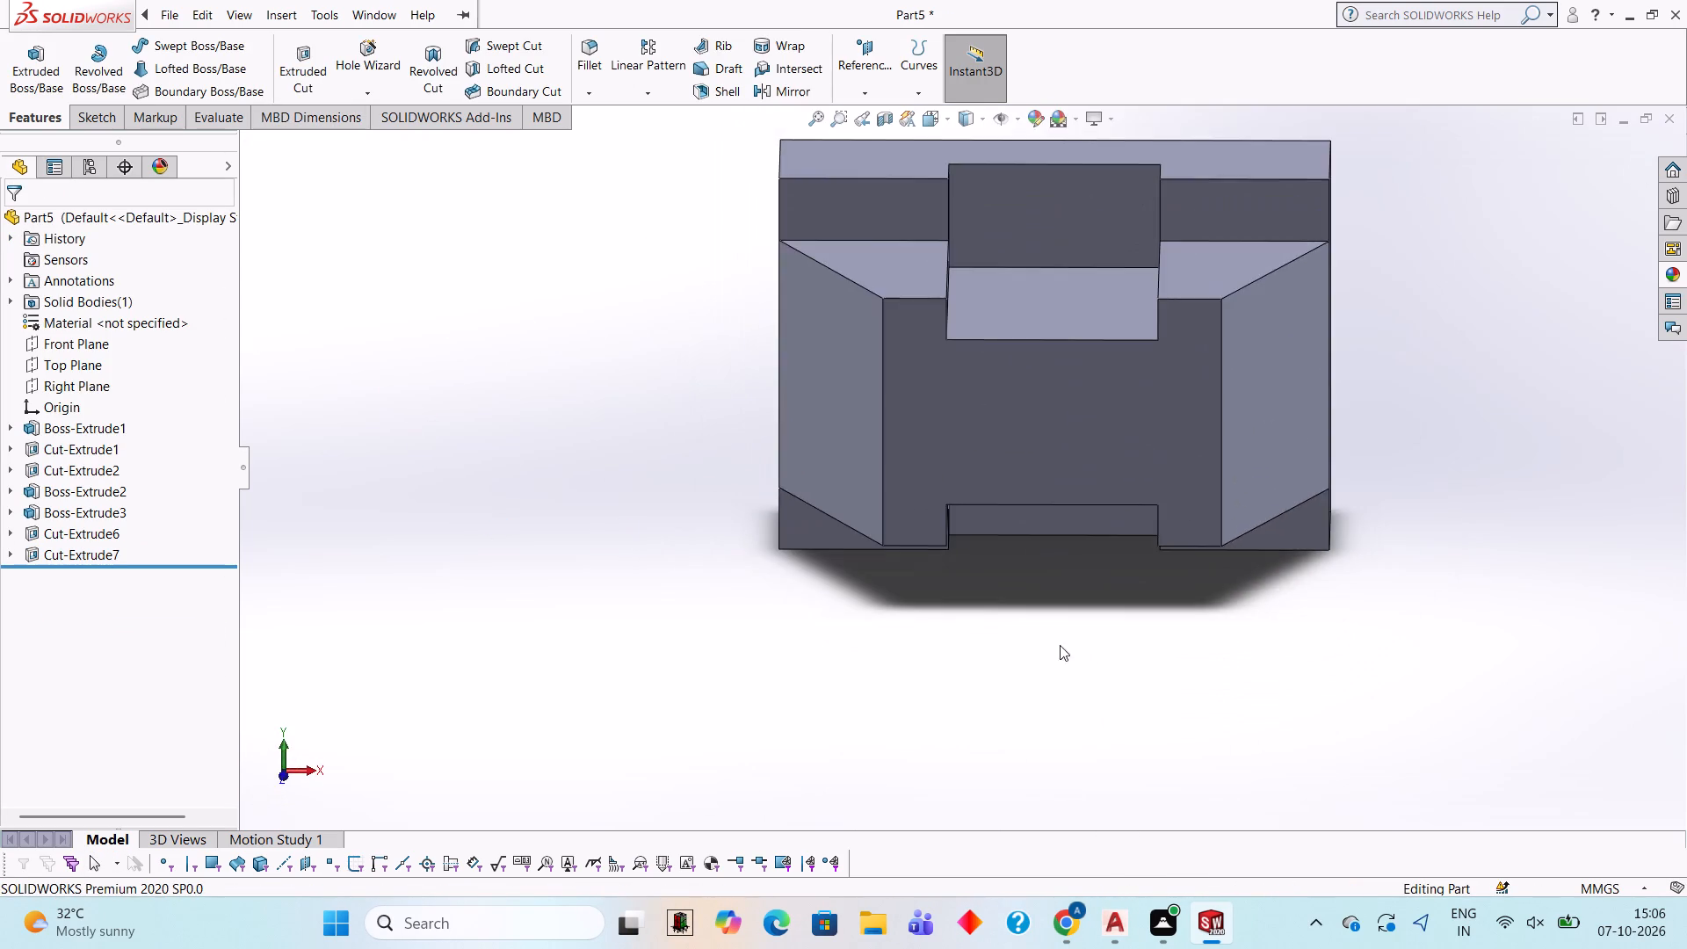
{"action": "middle_click_drag", "start_coordinate": [1104, 682], "coordinate": [1101, 566]}
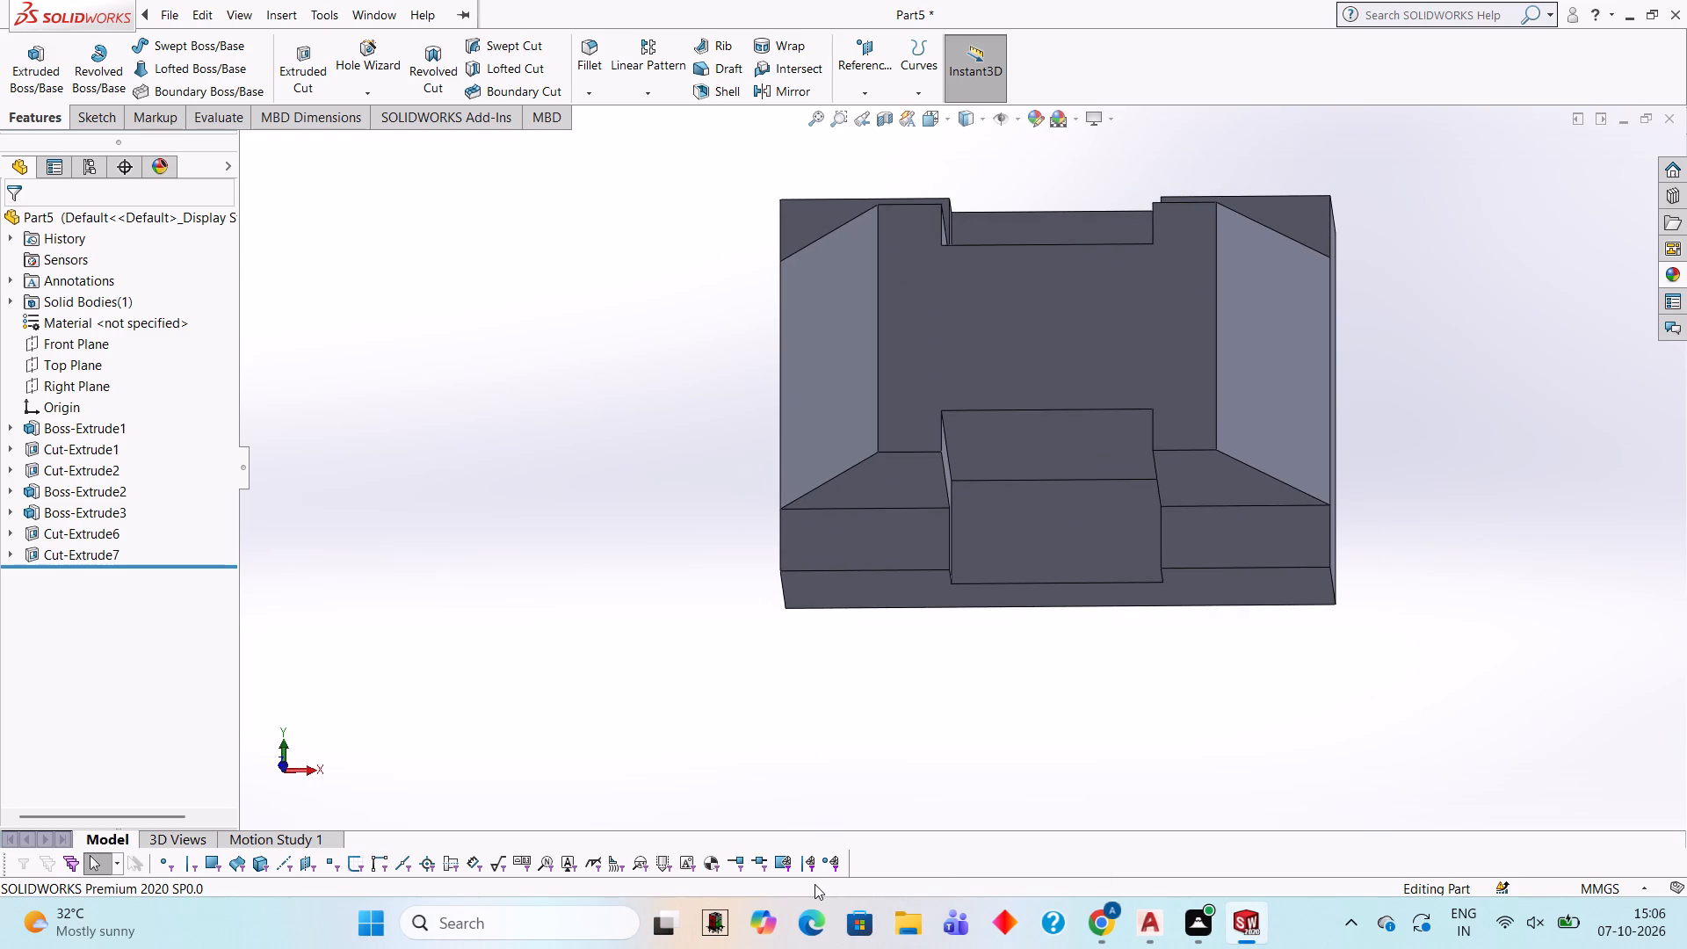
{"action": "middle_click_drag", "start_coordinate": [1124, 447], "coordinate": [1111, 472]}
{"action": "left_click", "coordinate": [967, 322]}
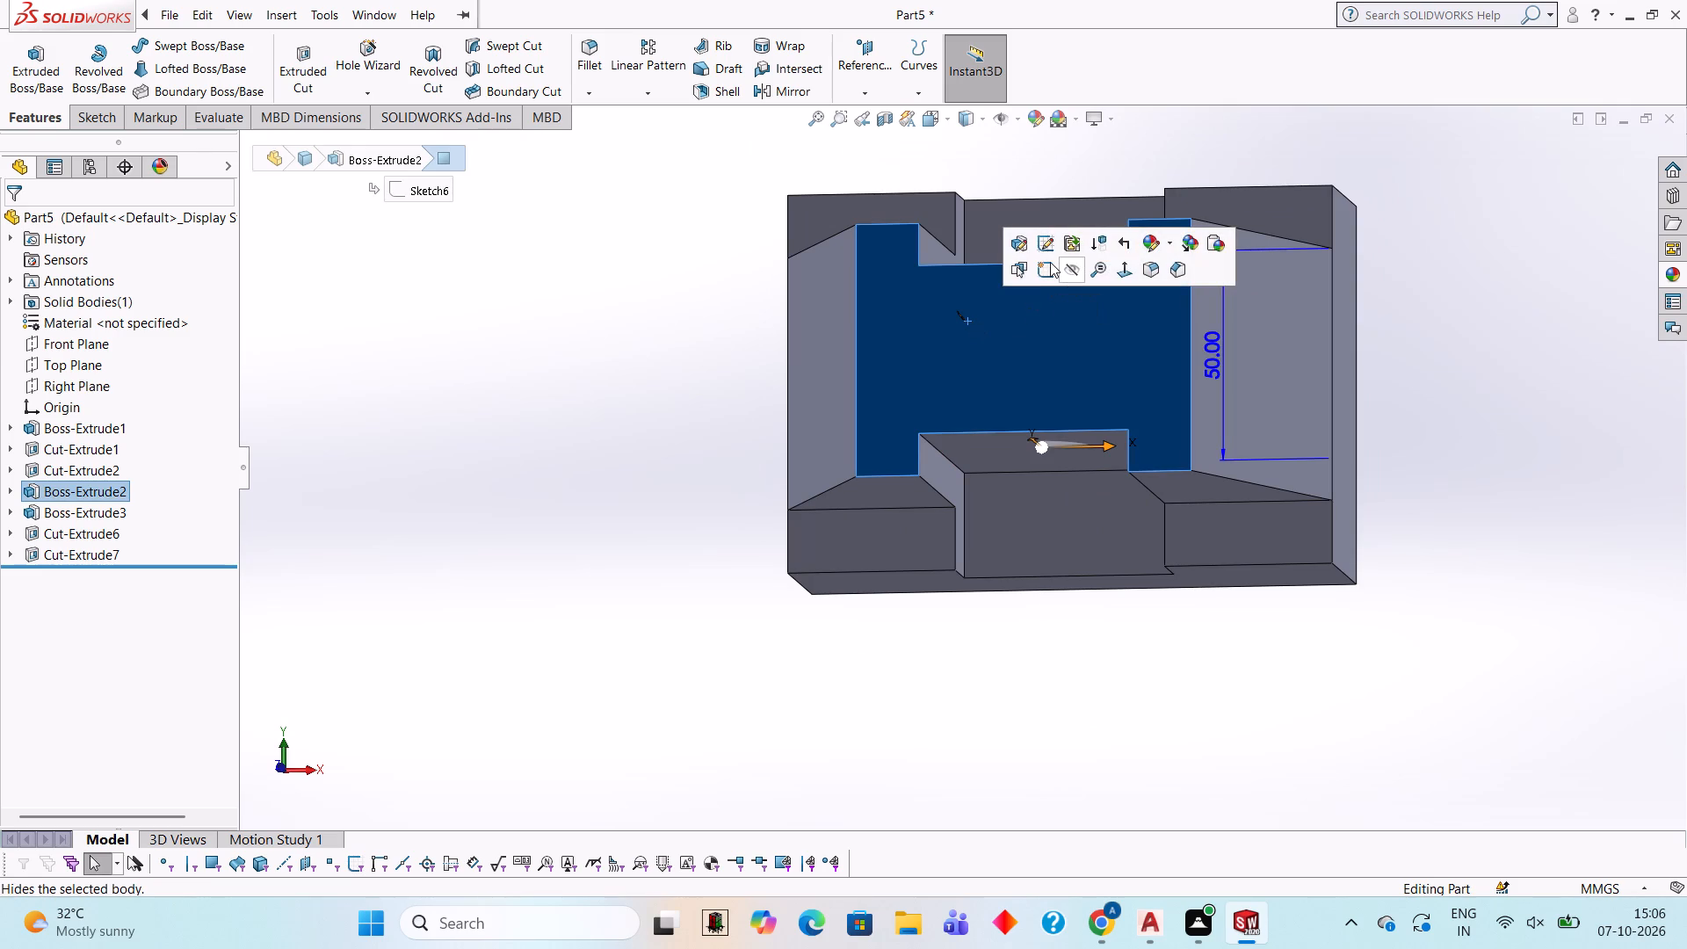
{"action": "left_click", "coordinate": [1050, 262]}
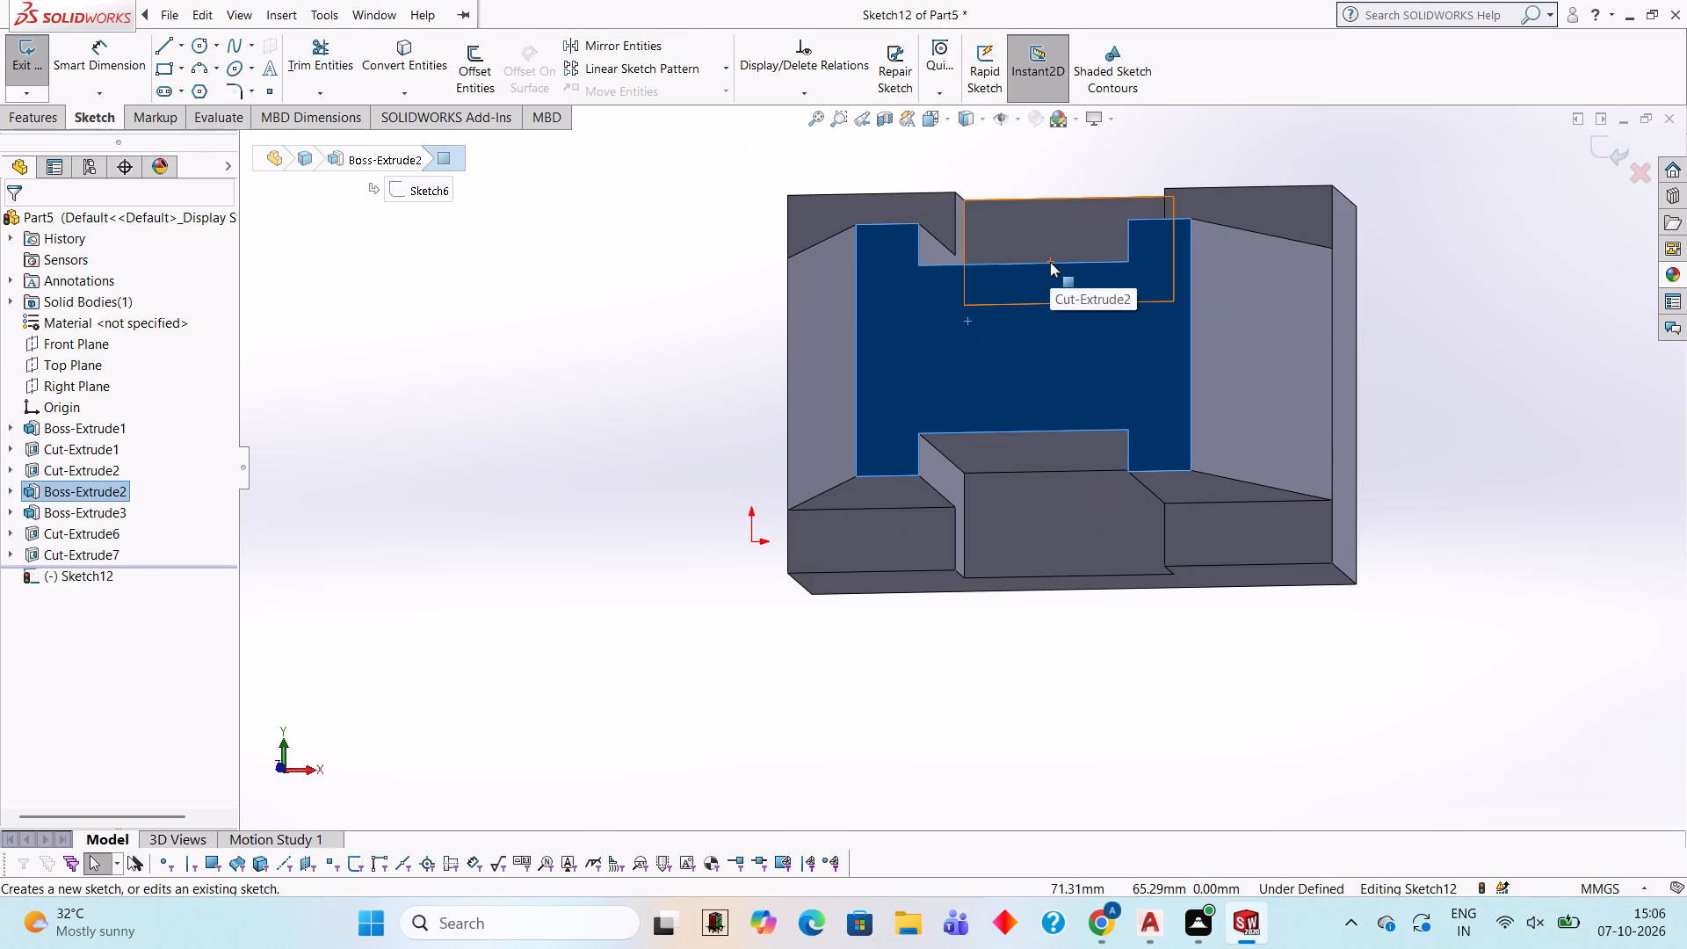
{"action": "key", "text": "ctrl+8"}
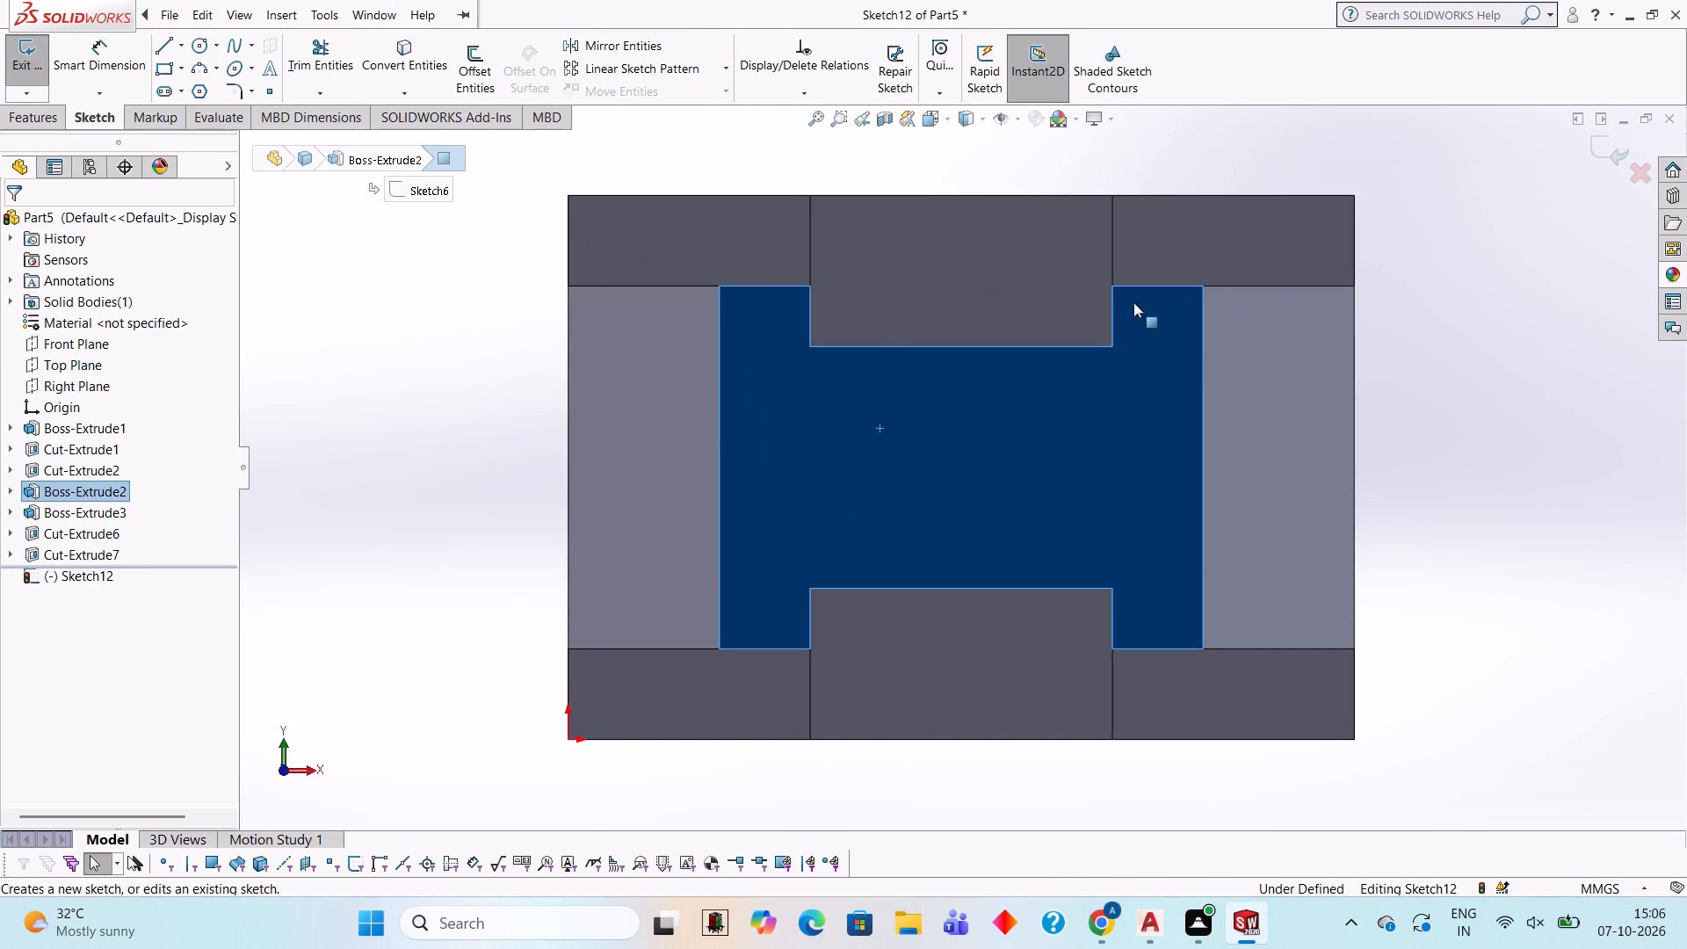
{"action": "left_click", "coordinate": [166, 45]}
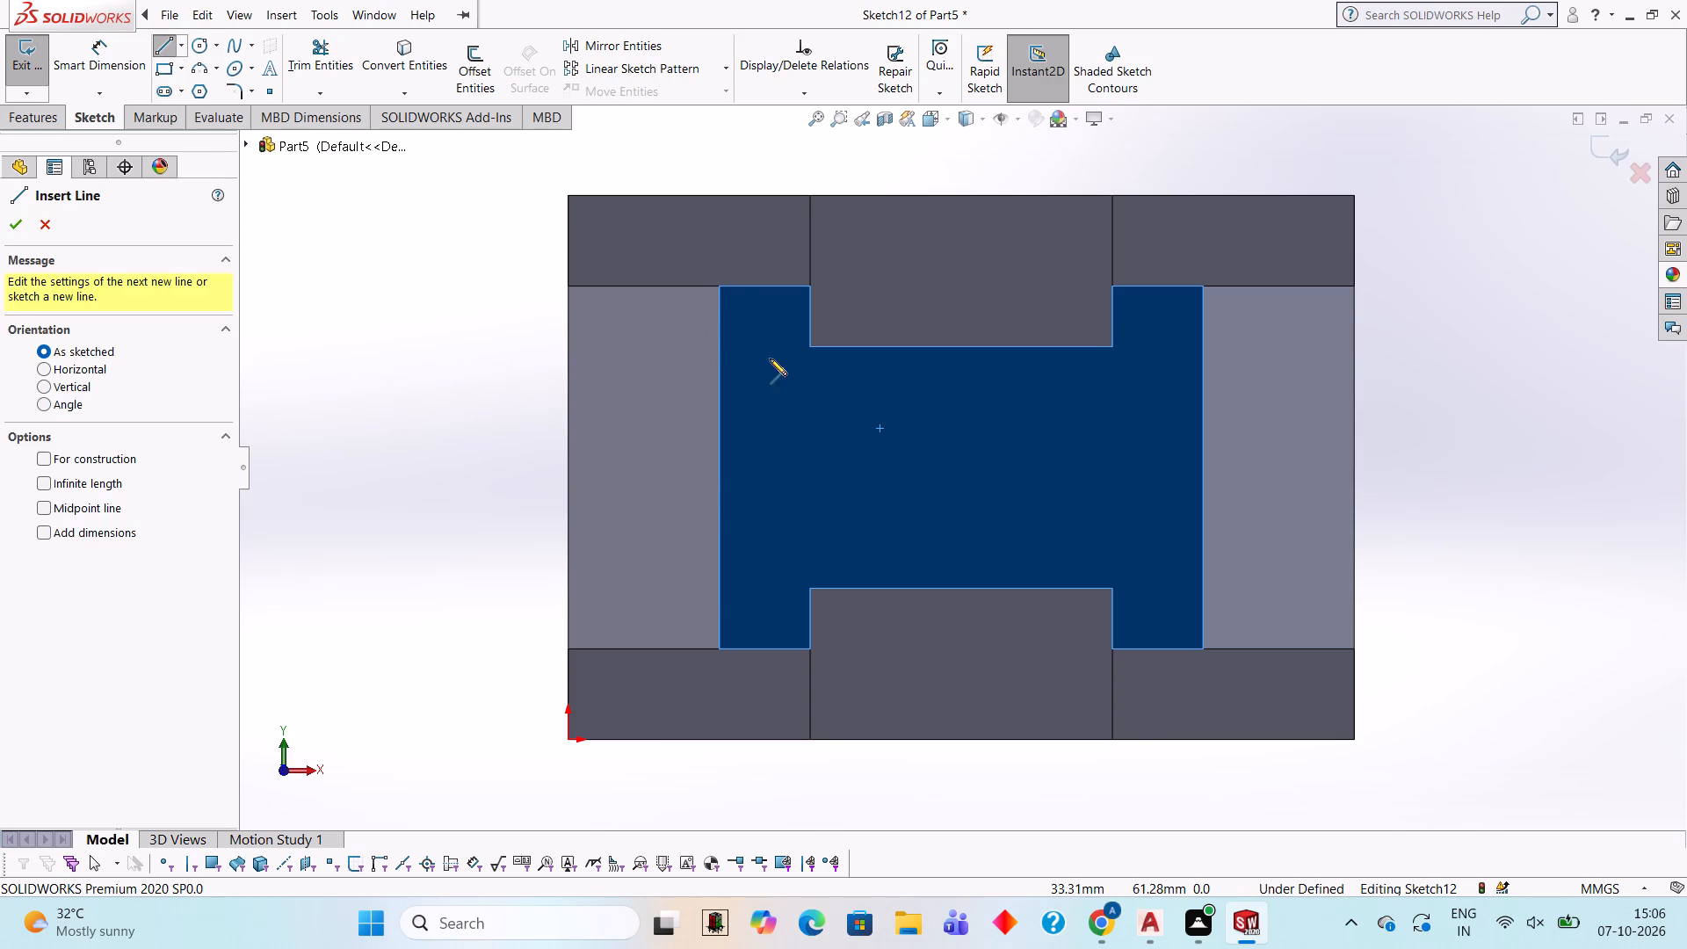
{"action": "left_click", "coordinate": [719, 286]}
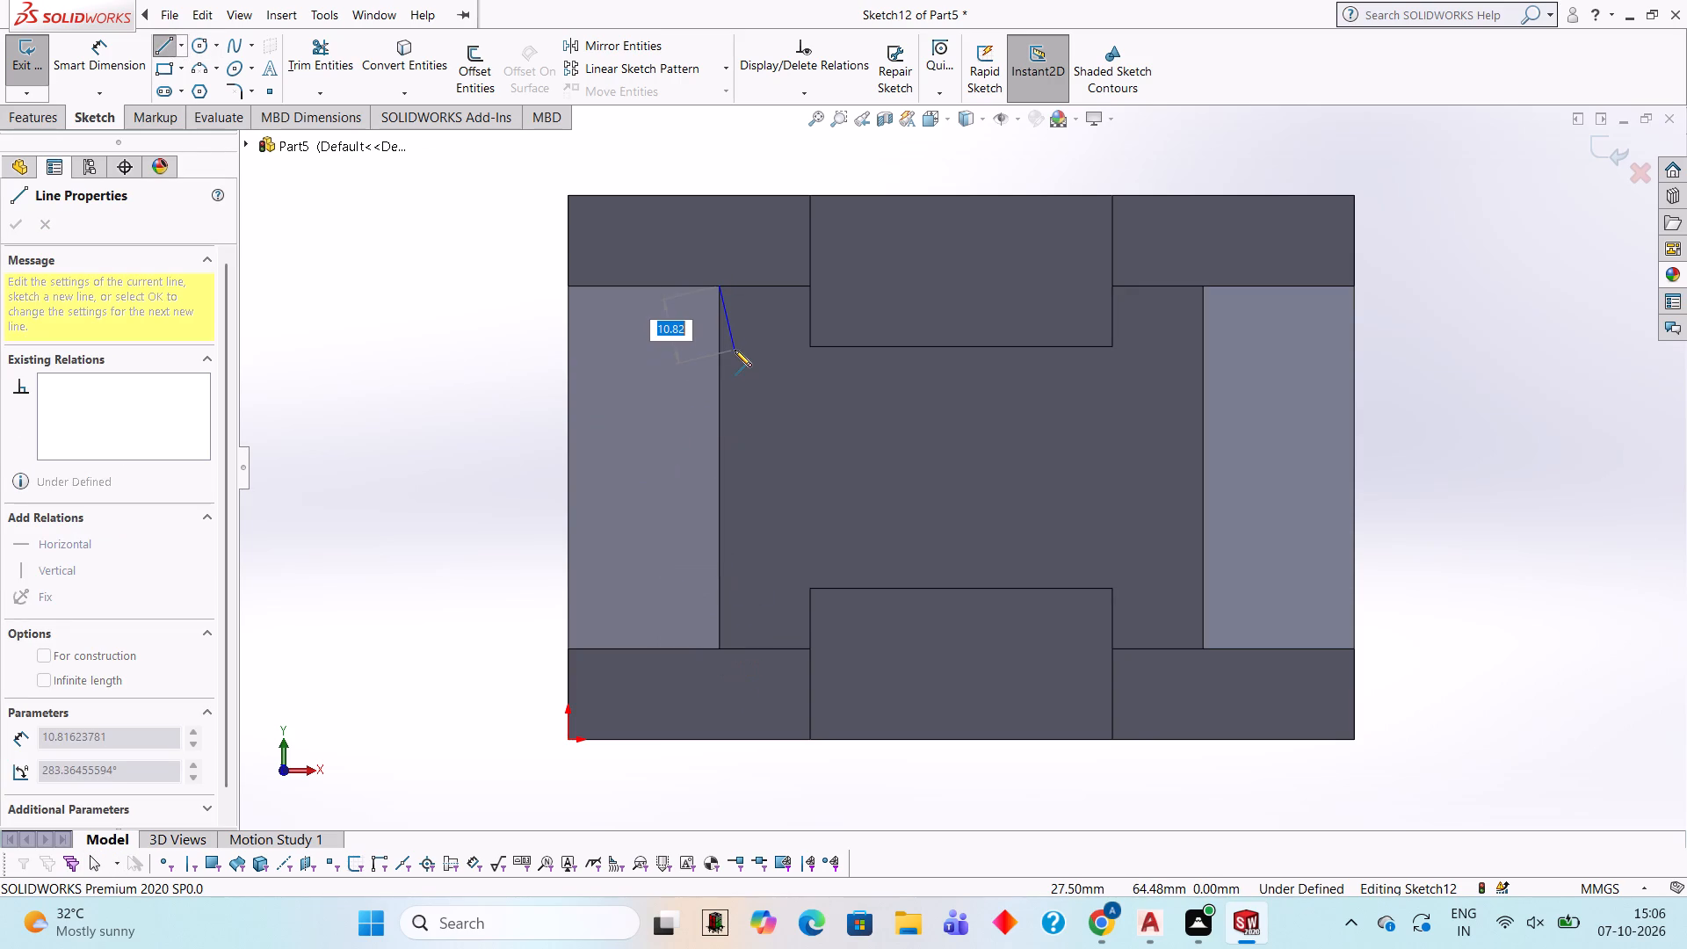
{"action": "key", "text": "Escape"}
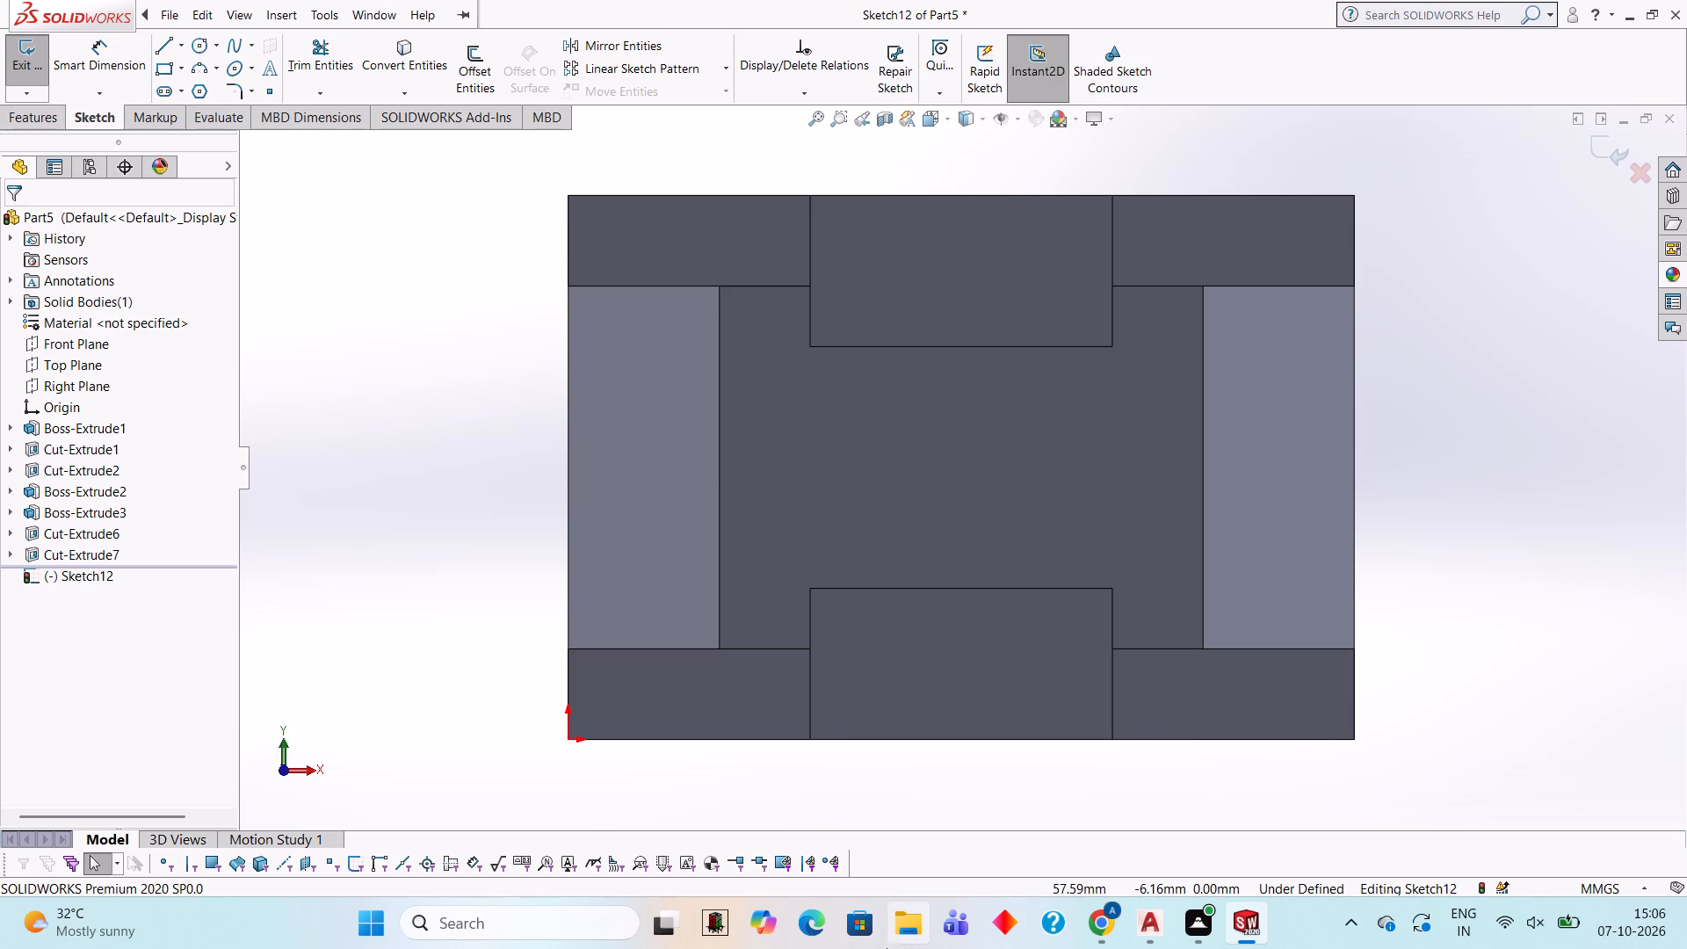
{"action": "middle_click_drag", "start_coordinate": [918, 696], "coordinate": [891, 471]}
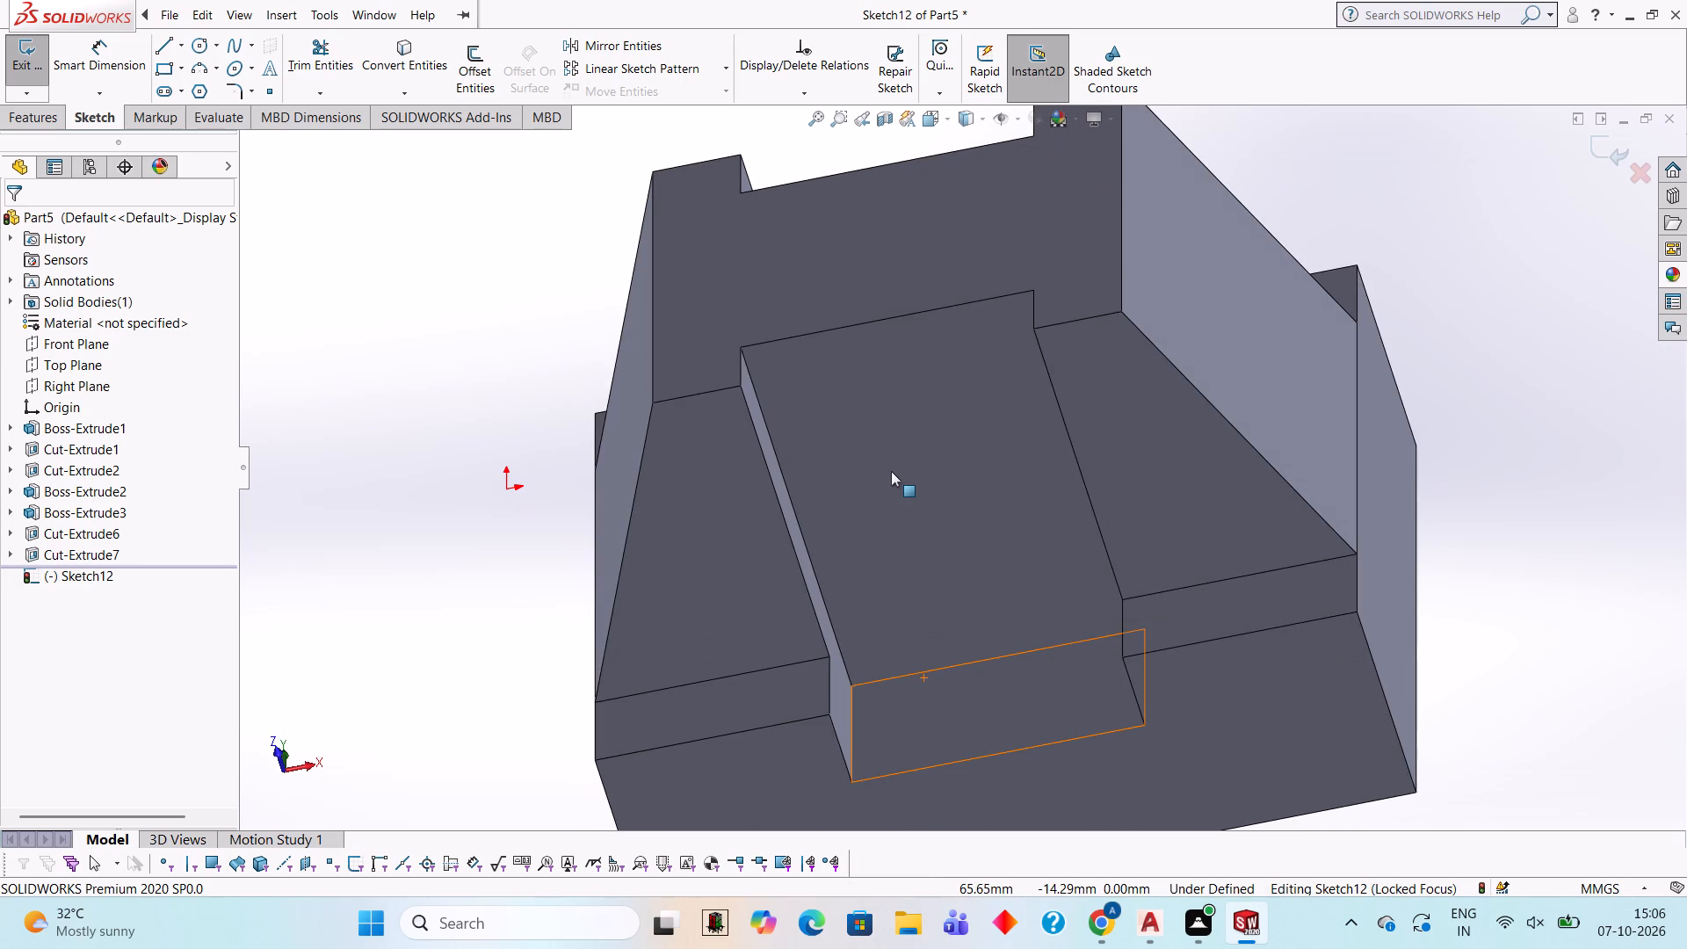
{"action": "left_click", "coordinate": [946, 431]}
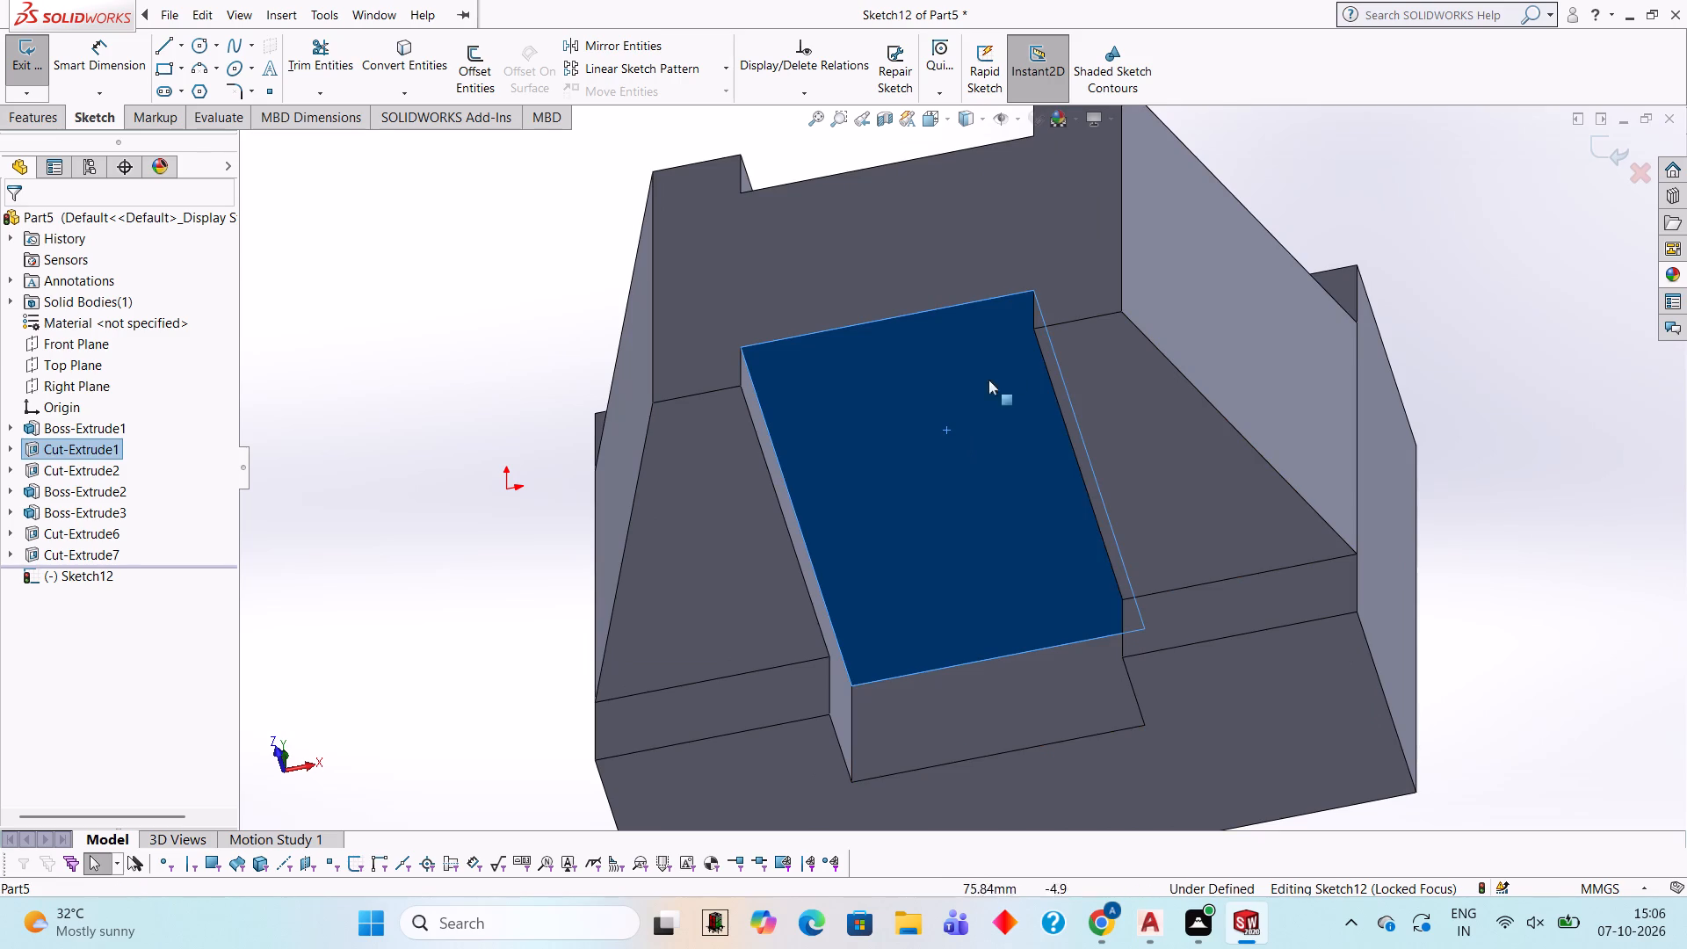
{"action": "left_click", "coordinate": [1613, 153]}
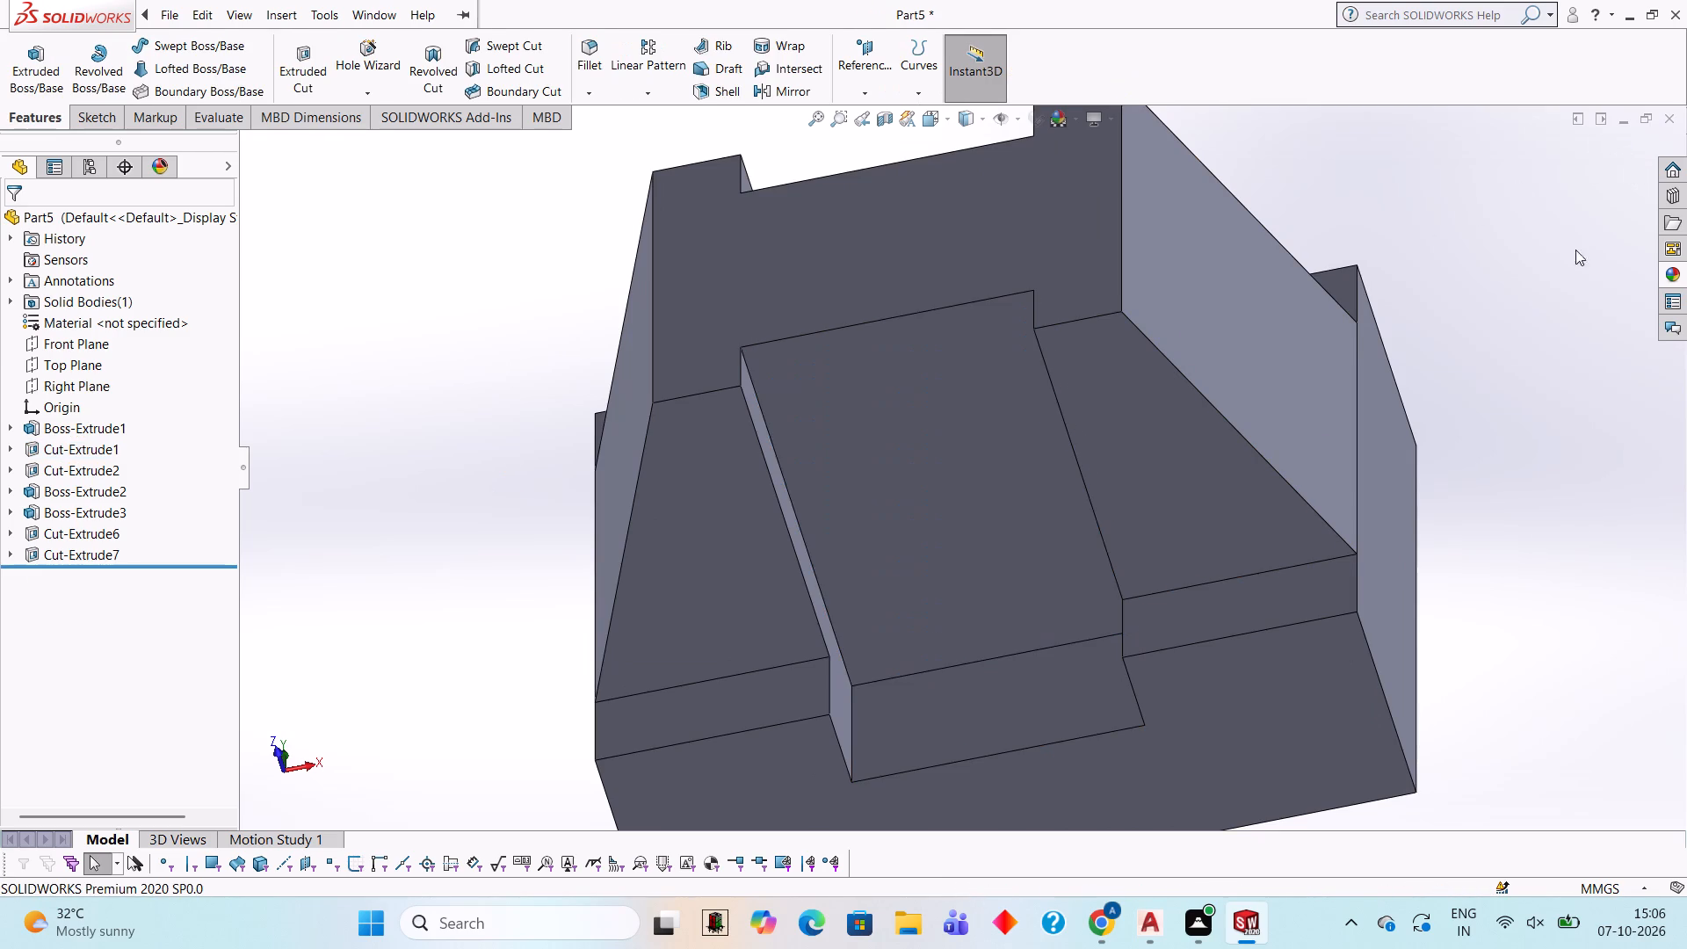
Start a sketch on the underside recess's floor and draw a 30 mm radius circle centred on its outer edge's midpoint.
{"action": "left_click", "coordinate": [1016, 414]}
{"action": "left_click", "coordinate": [1096, 355]}
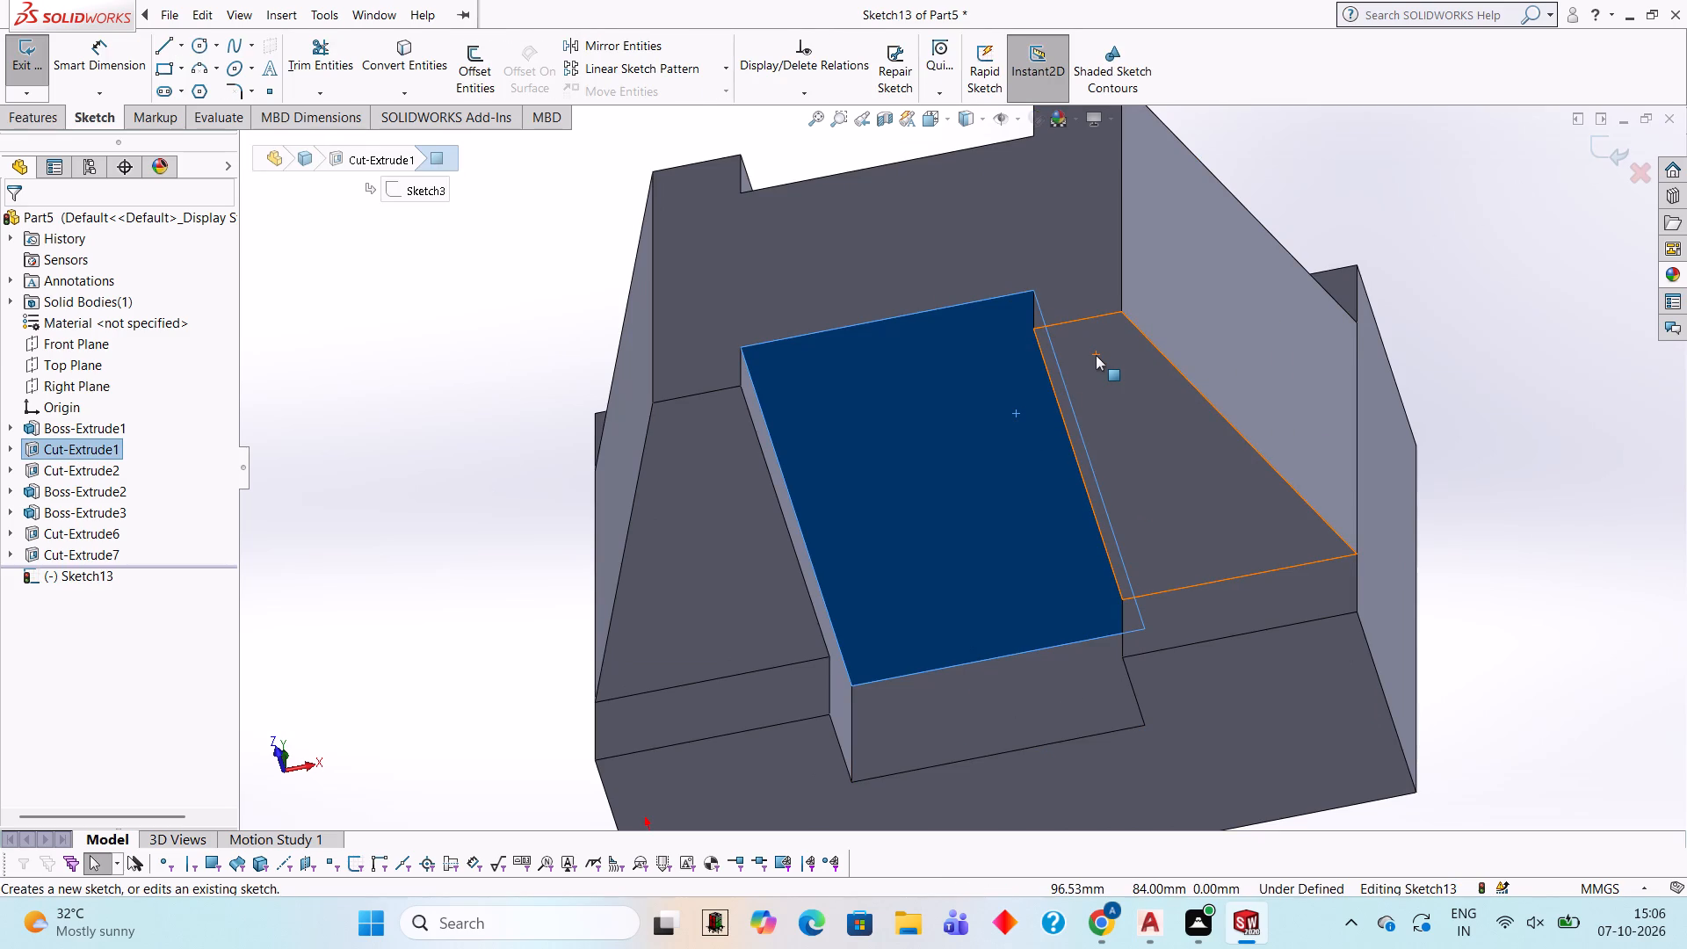
{"action": "key", "text": "ctrl+8"}
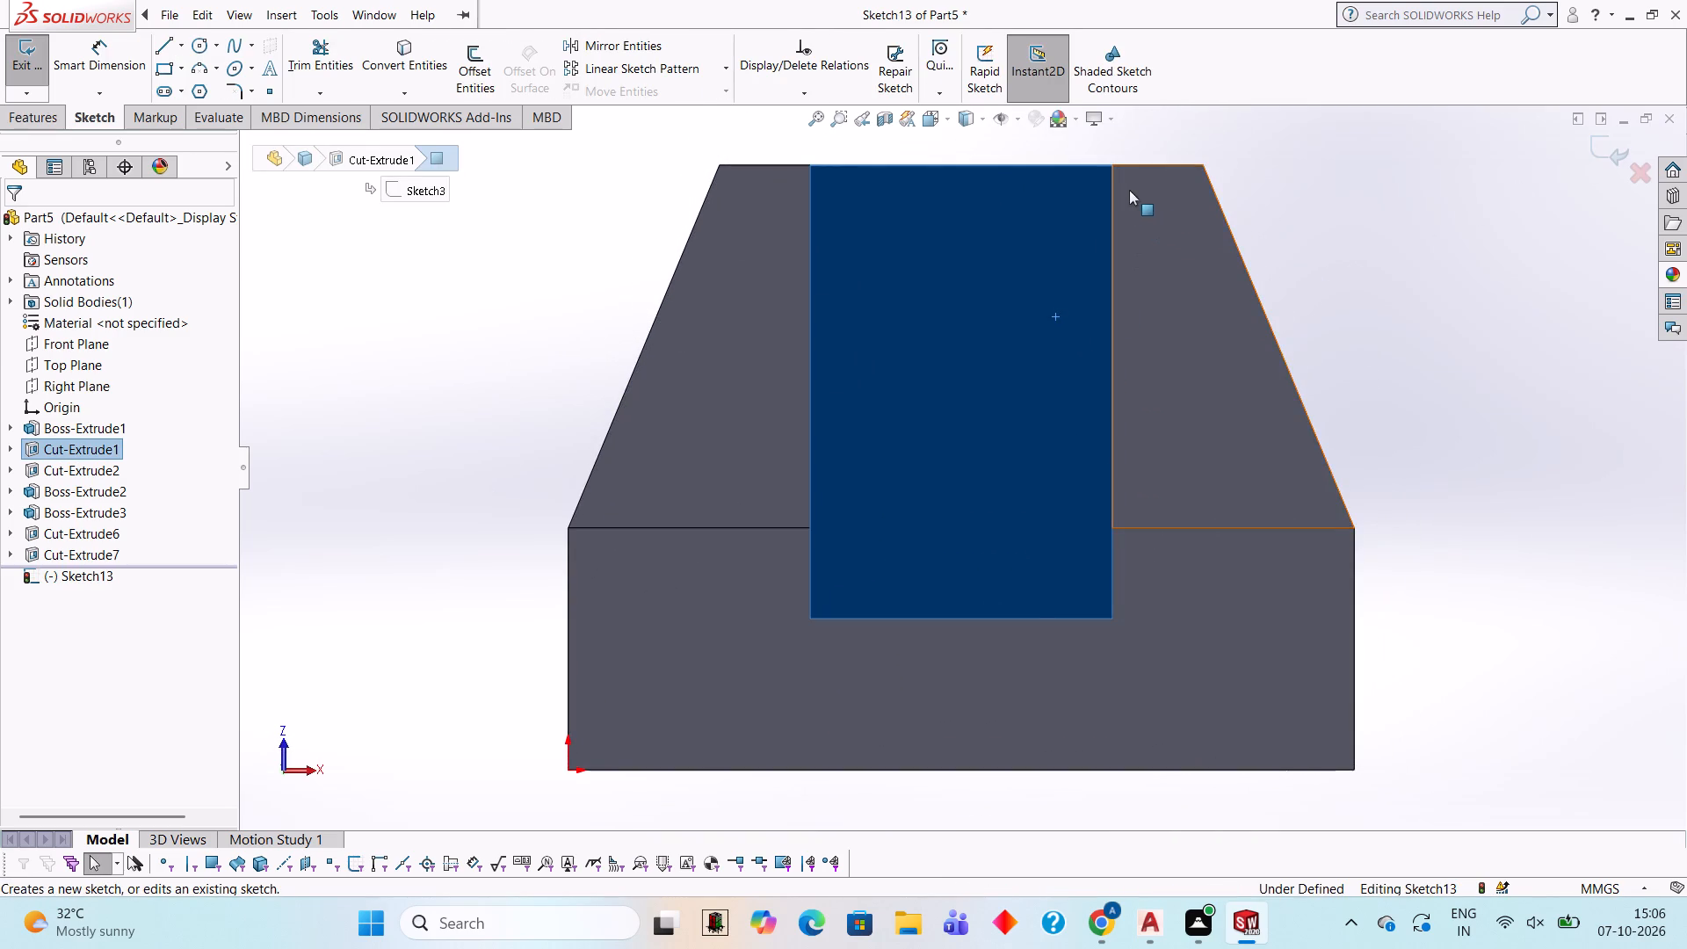
{"action": "scroll", "coordinate": [1132, 186], "scroll_direction": "up", "scroll_amount": 1}
{"action": "scroll", "coordinate": [1131, 186], "scroll_direction": "down", "scroll_amount": 1}
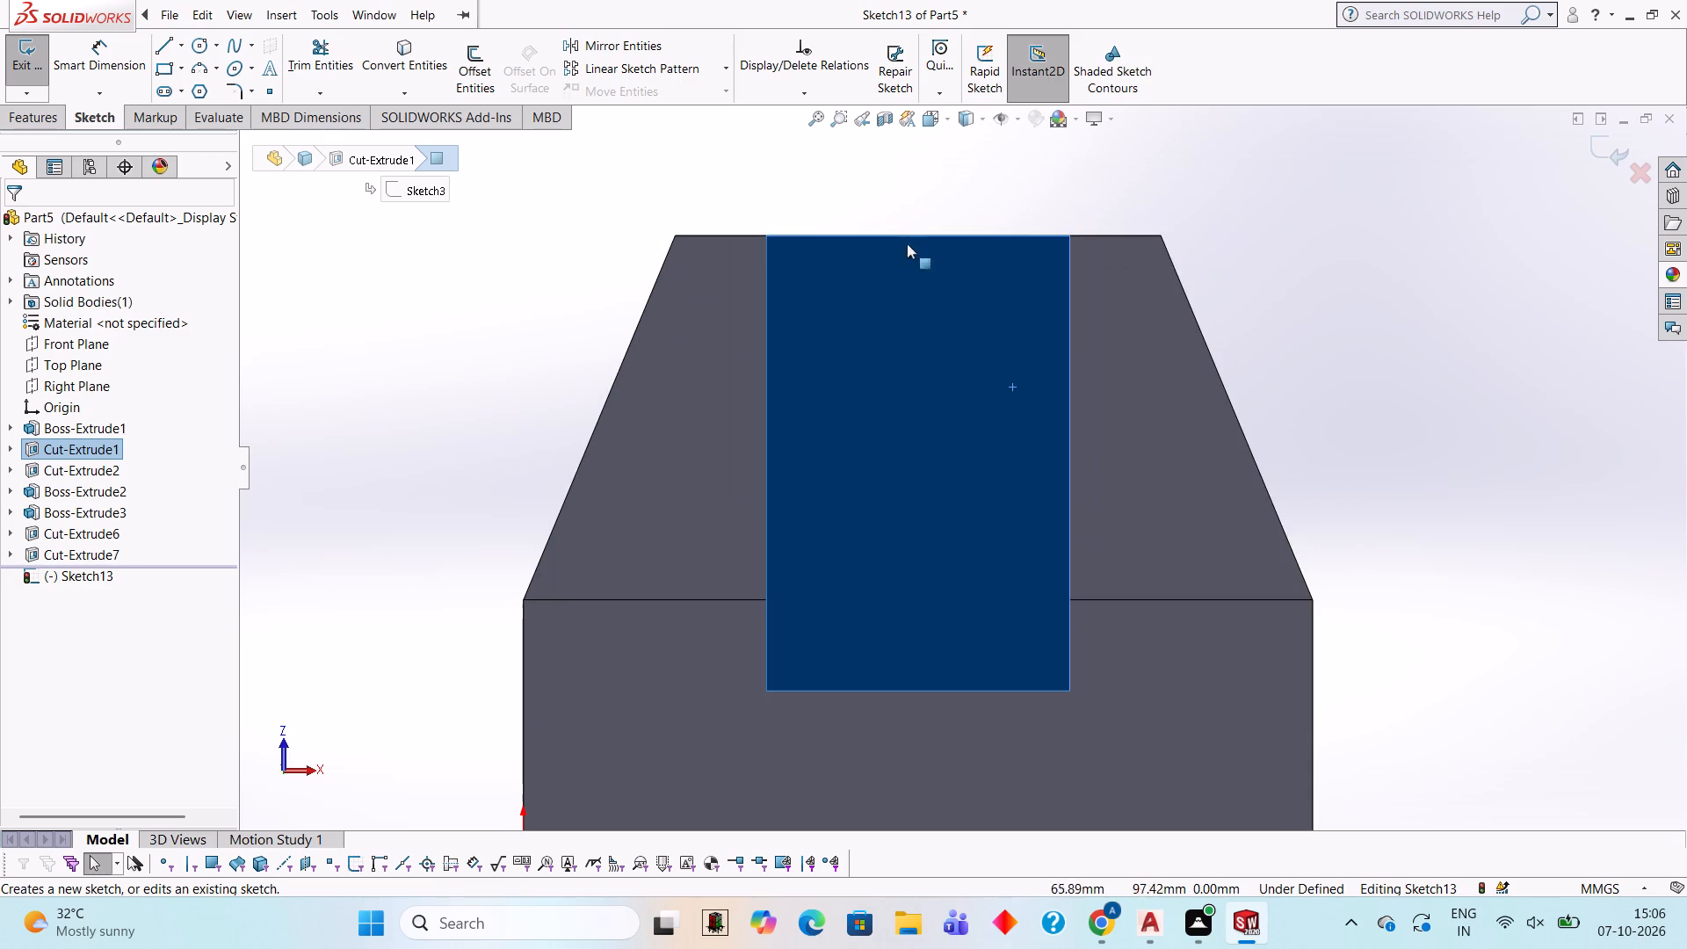
{"action": "scroll", "coordinate": [824, 237], "scroll_direction": "up", "scroll_amount": 2}
{"action": "scroll", "coordinate": [820, 237], "scroll_direction": "down", "scroll_amount": 1}
{"action": "left_click", "coordinate": [196, 47]}
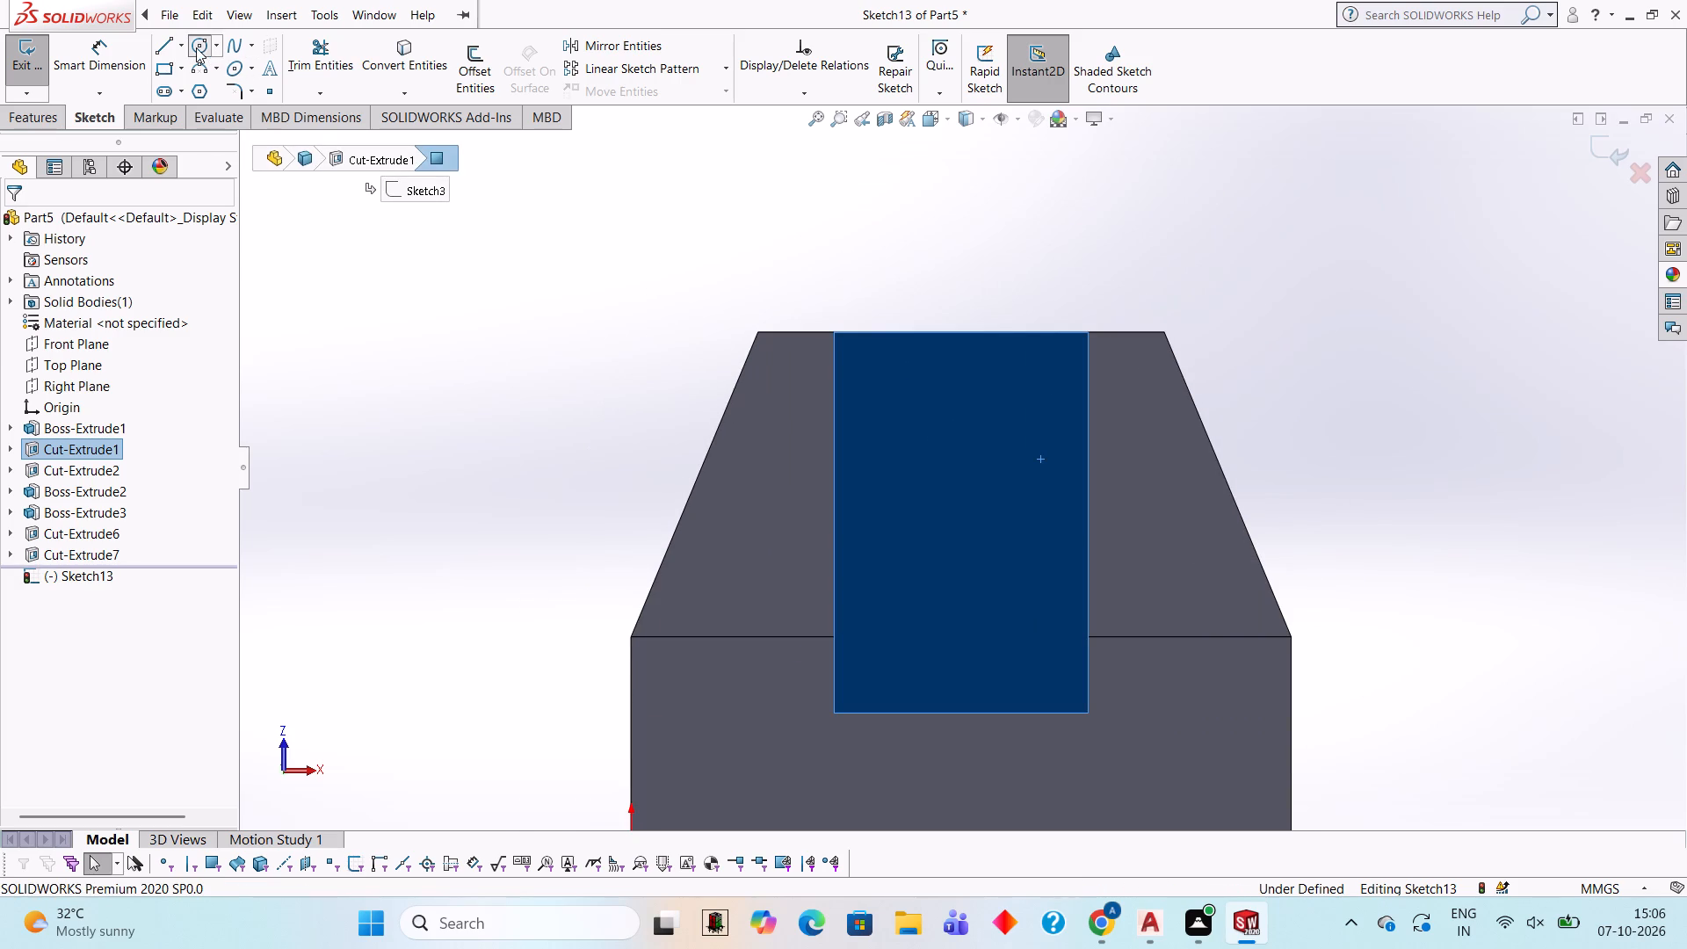
{"action": "left_click", "coordinate": [957, 330]}
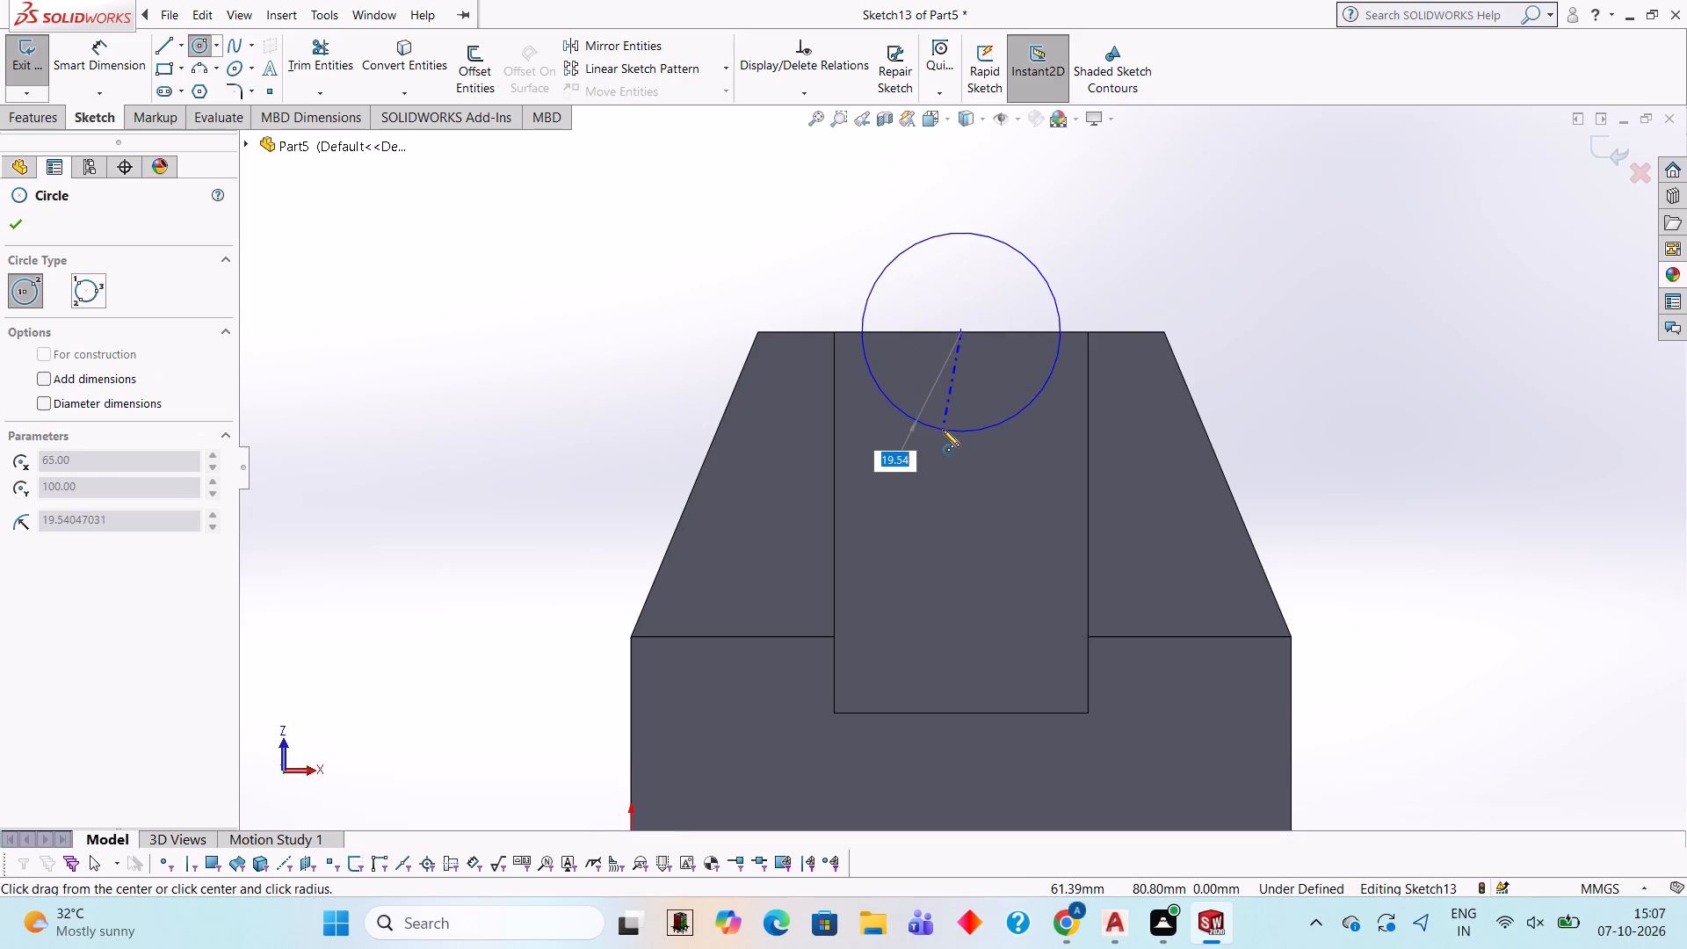
{"action": "type", "text": "30"}
{"action": "key", "text": "Return"}
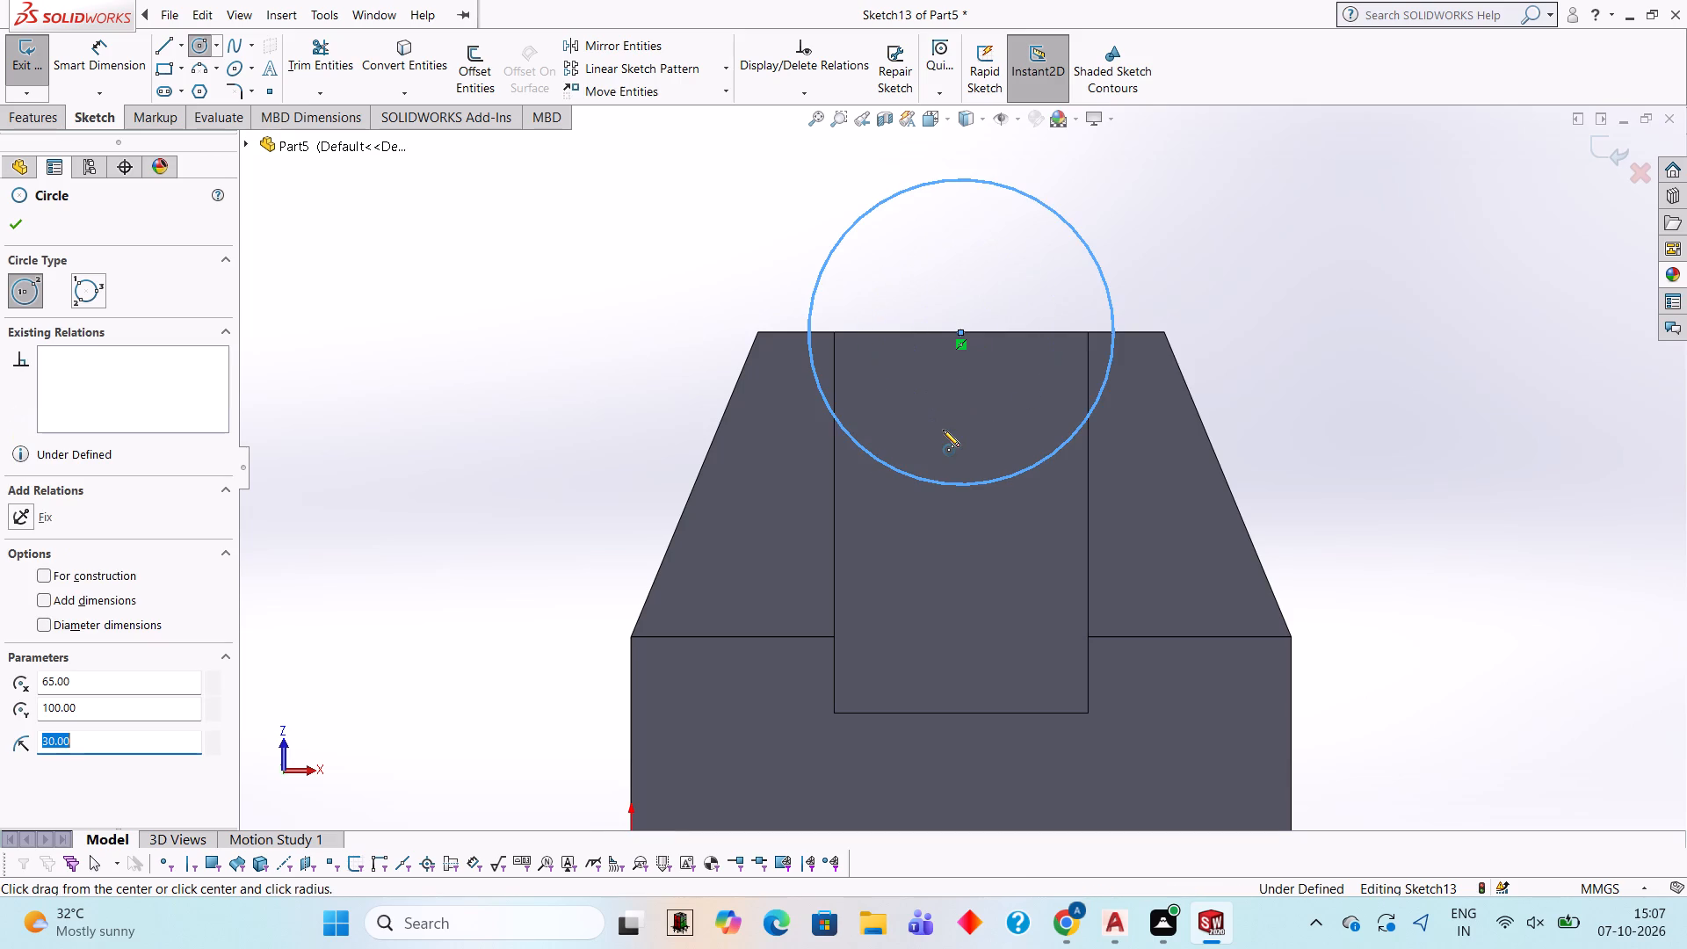
Draw a 60 mm line across the circle along the boss's outer edge and trim away the half beyond that edge.
{"action": "middle_click_drag", "start_coordinate": [1036, 348], "coordinate": [1026, 531]}
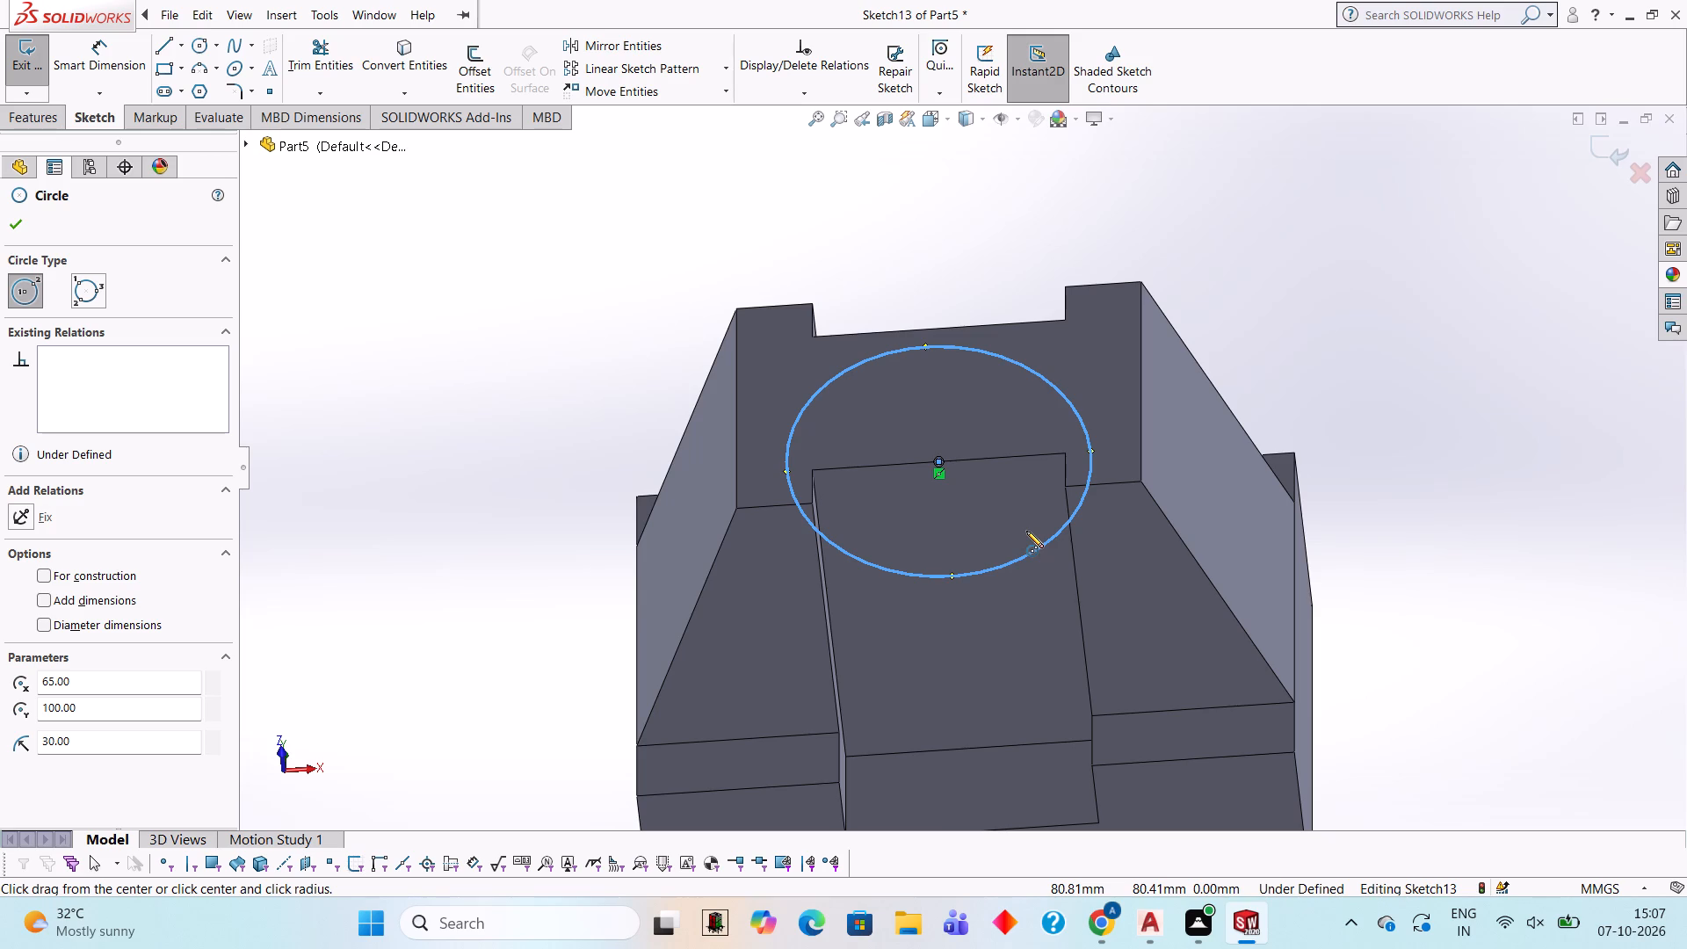
{"action": "middle_click_drag", "start_coordinate": [1229, 652], "coordinate": [1234, 359]}
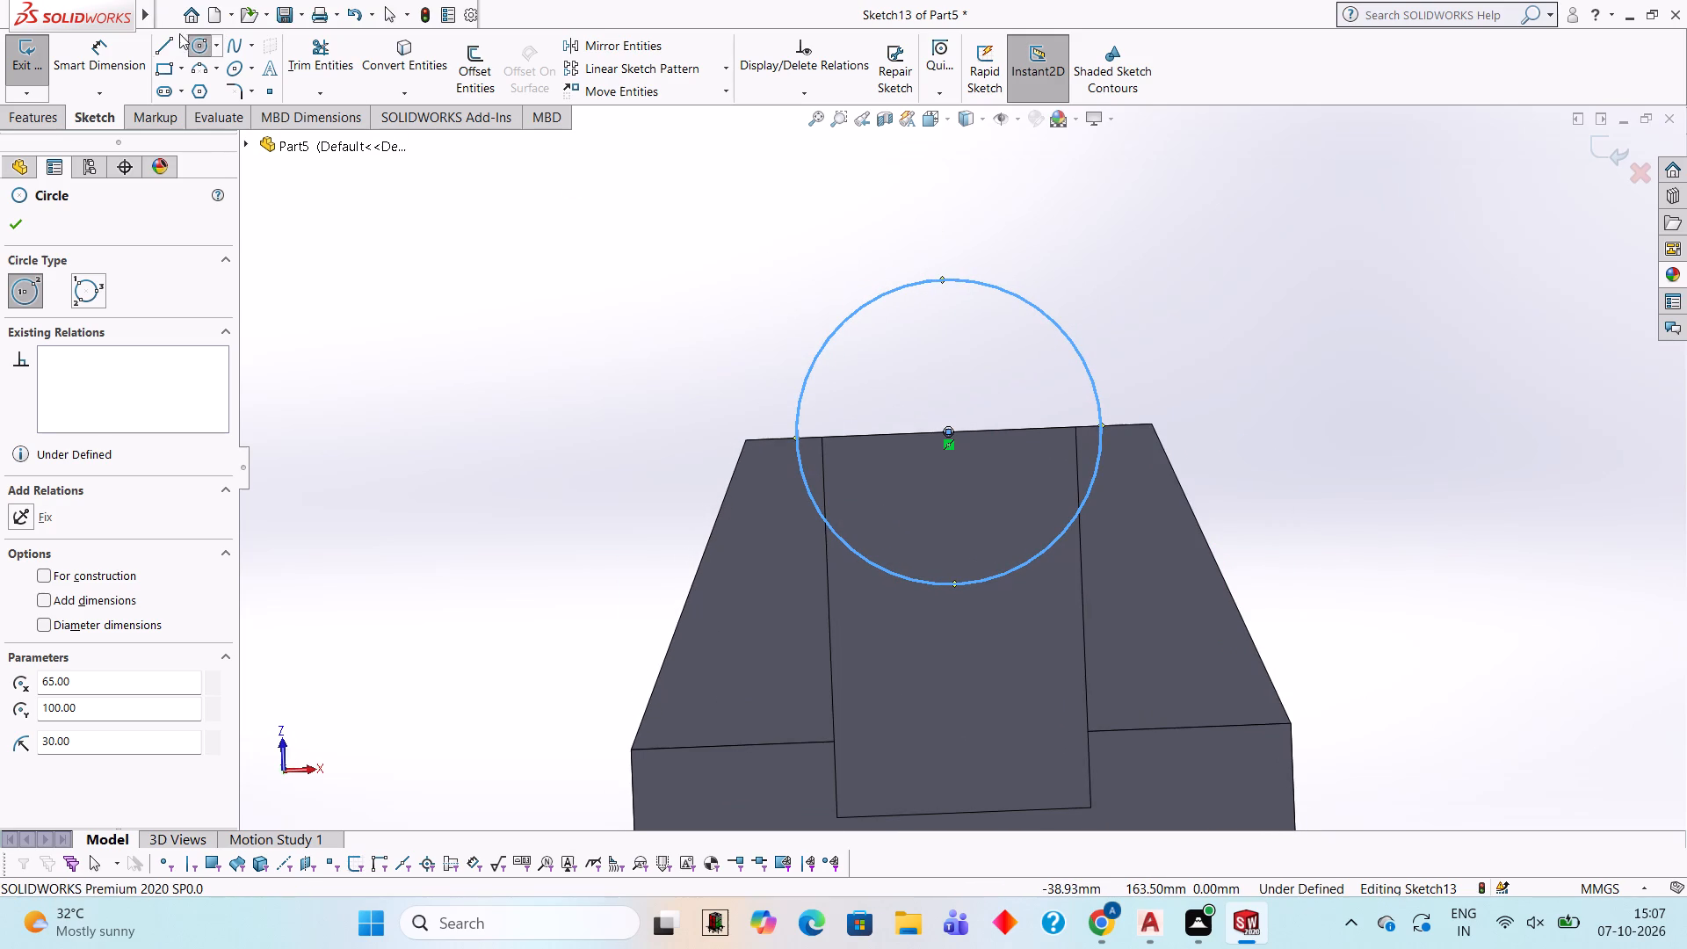
{"action": "left_click", "coordinate": [157, 36]}
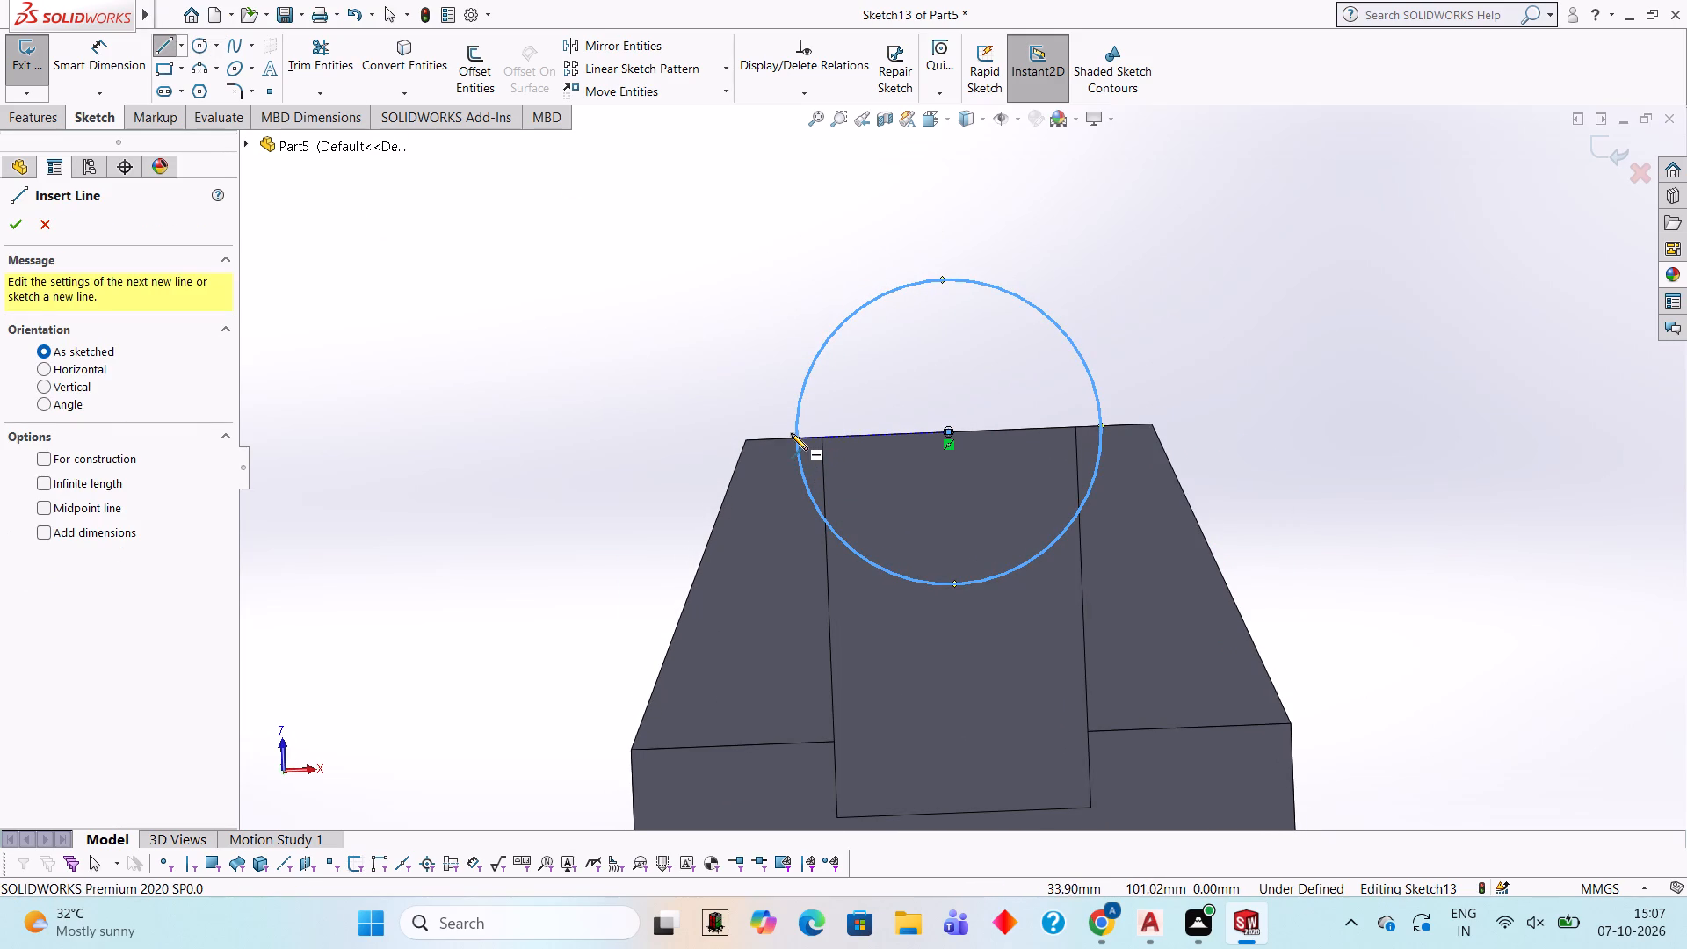
{"action": "left_click", "coordinate": [795, 435]}
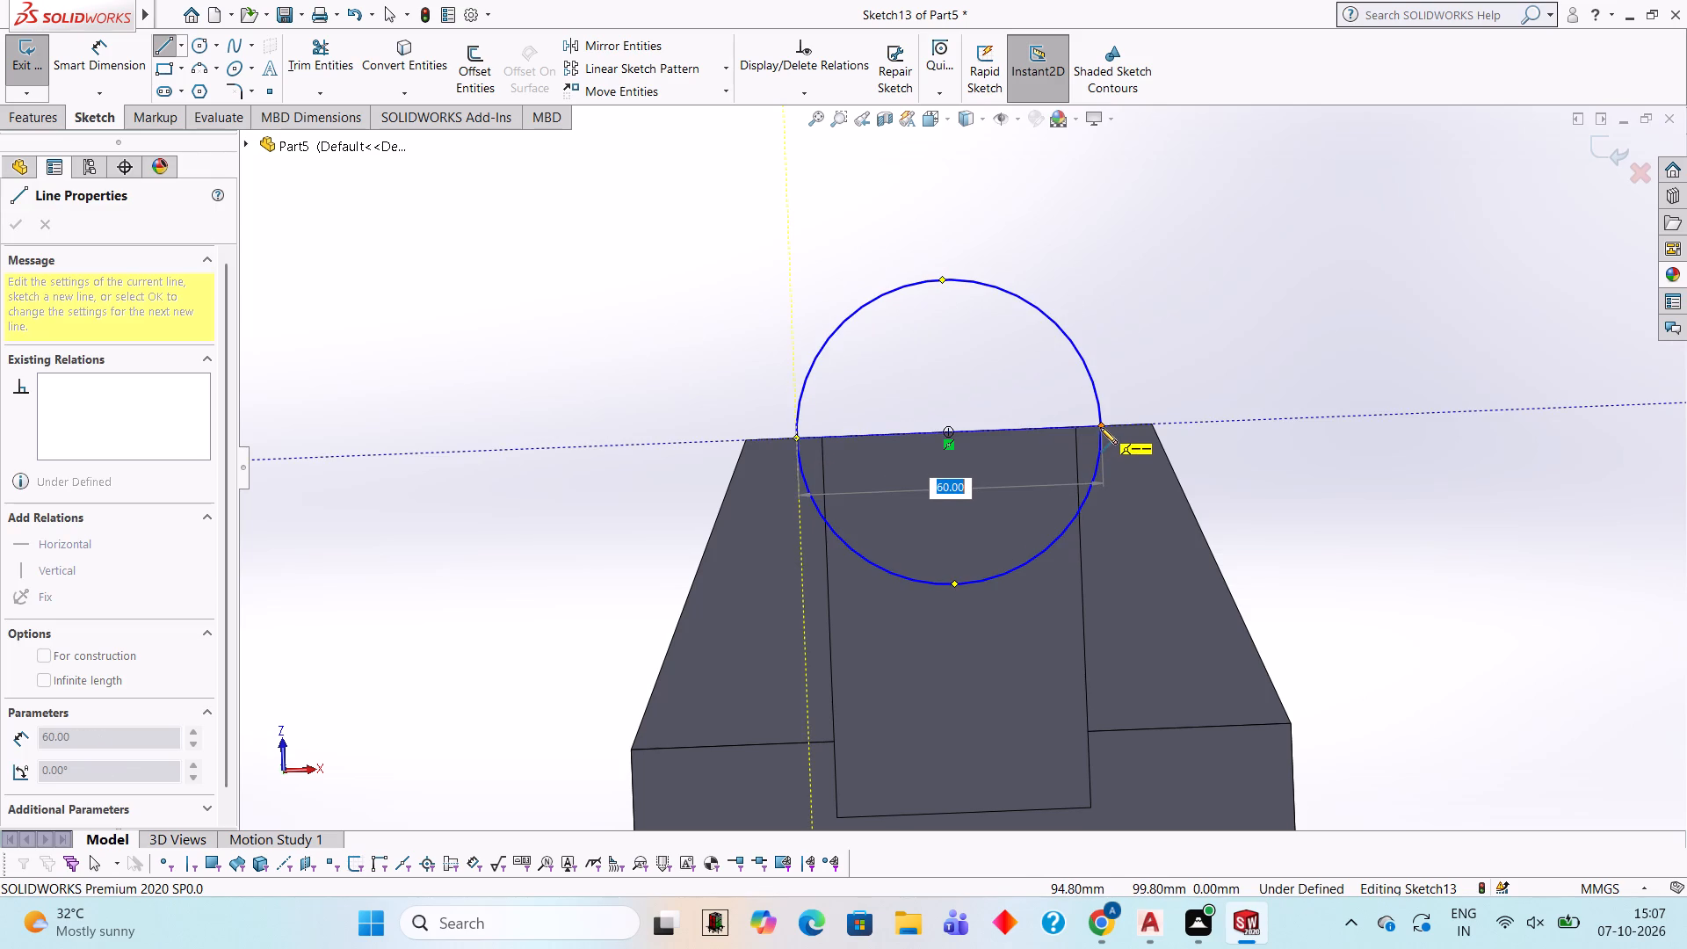
{"action": "left_click", "coordinate": [1100, 425]}
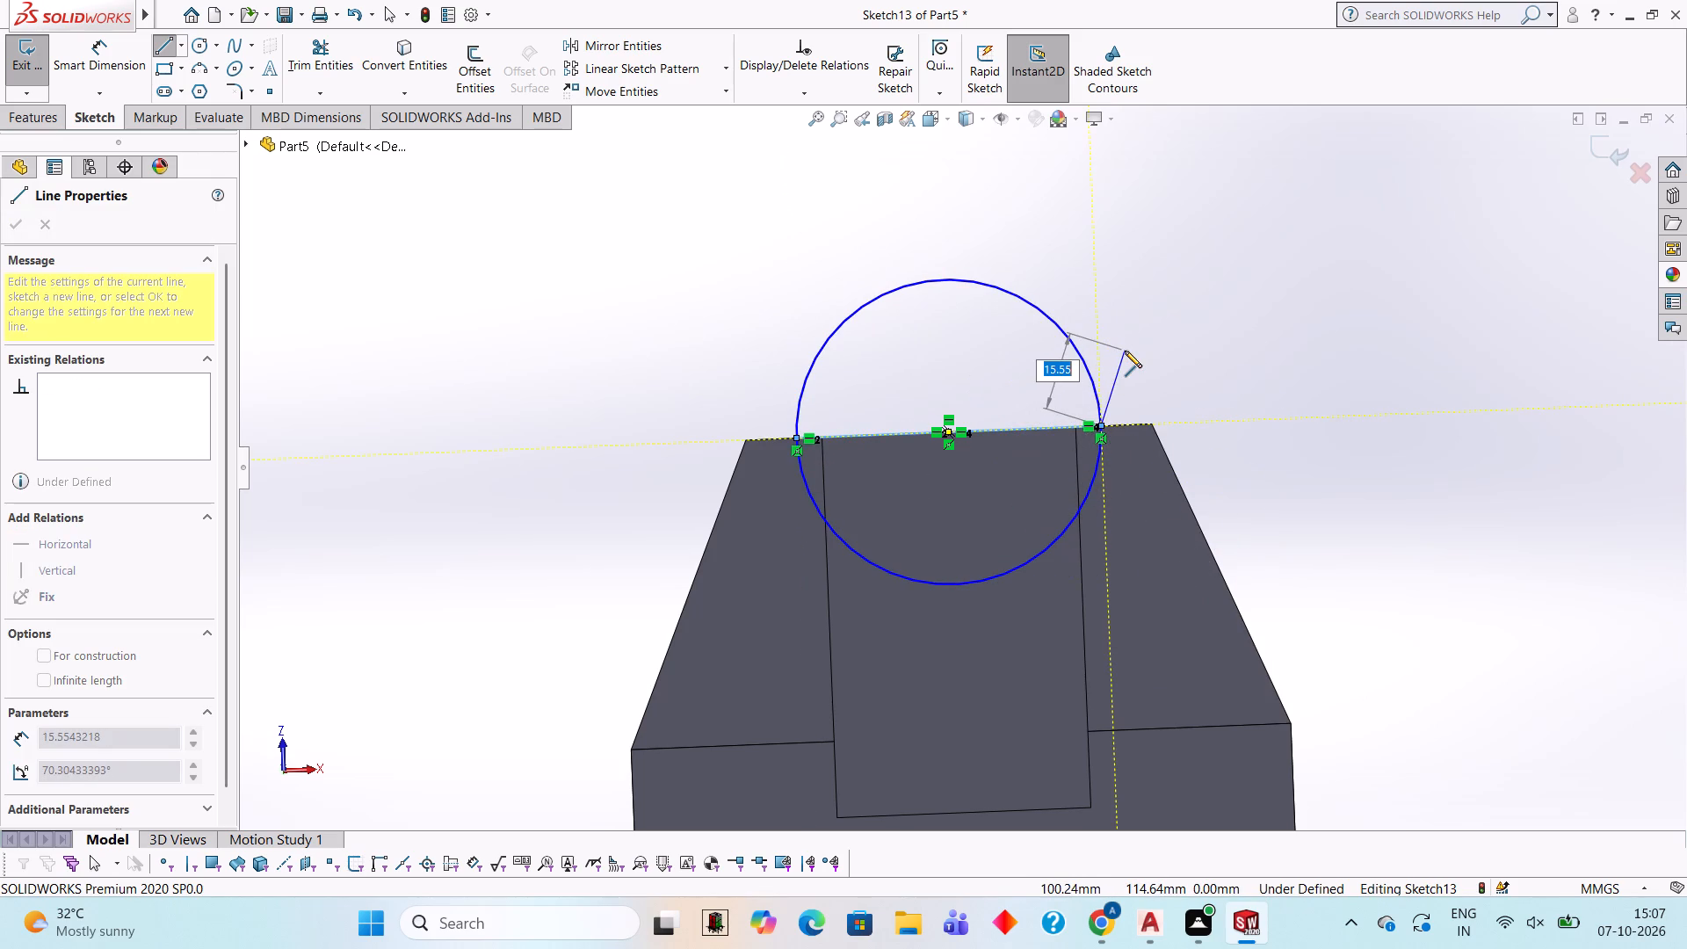
{"action": "key", "text": "Escape"}
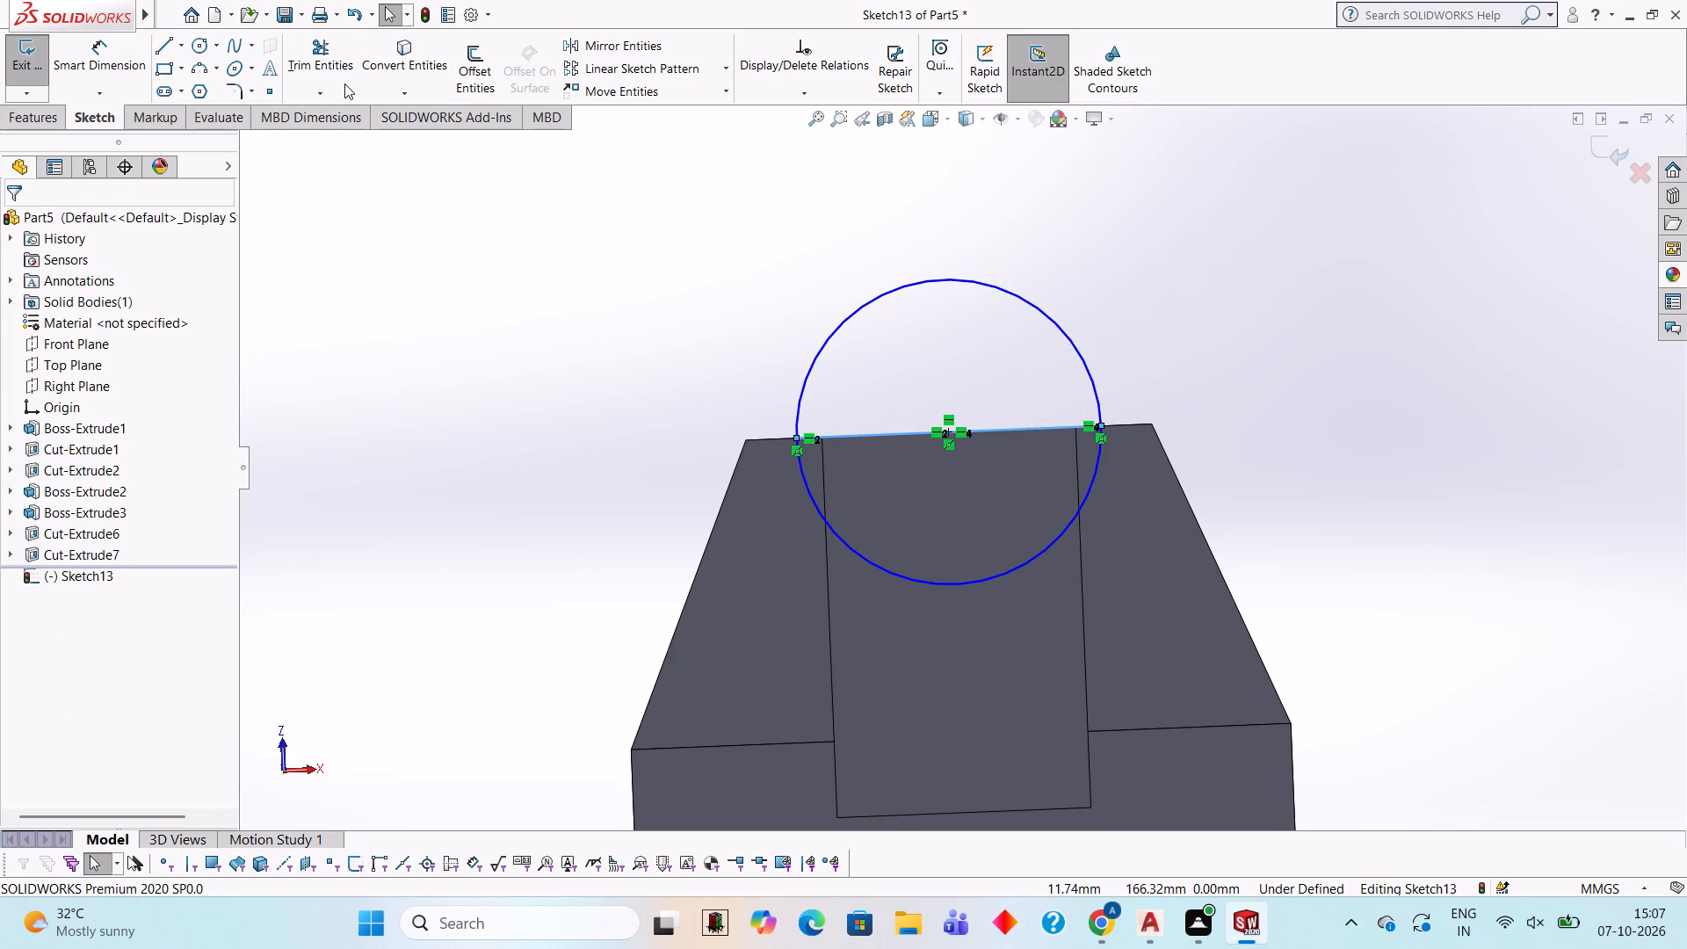
{"action": "left_click", "coordinate": [345, 83]}
{"action": "left_click", "coordinate": [869, 297]}
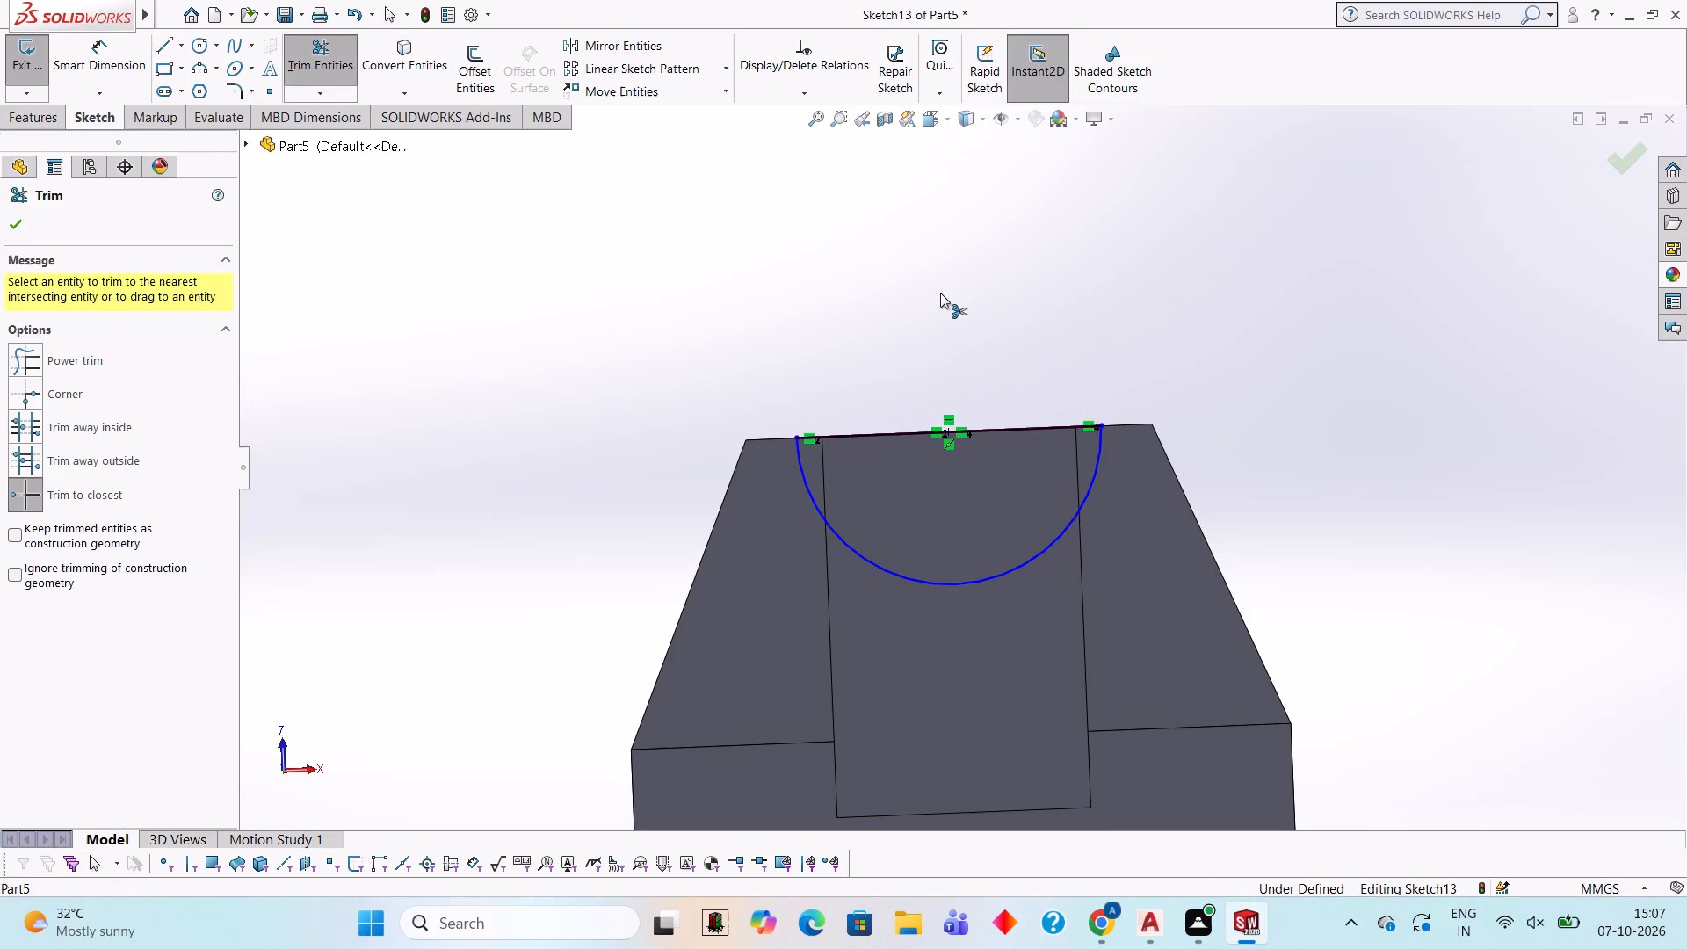
Cut-extrude the semicircular sketch 60 mm blind from the underside recess's floor up through the boss.
{"action": "left_click", "coordinate": [59, 123]}
{"action": "left_click", "coordinate": [310, 65]}
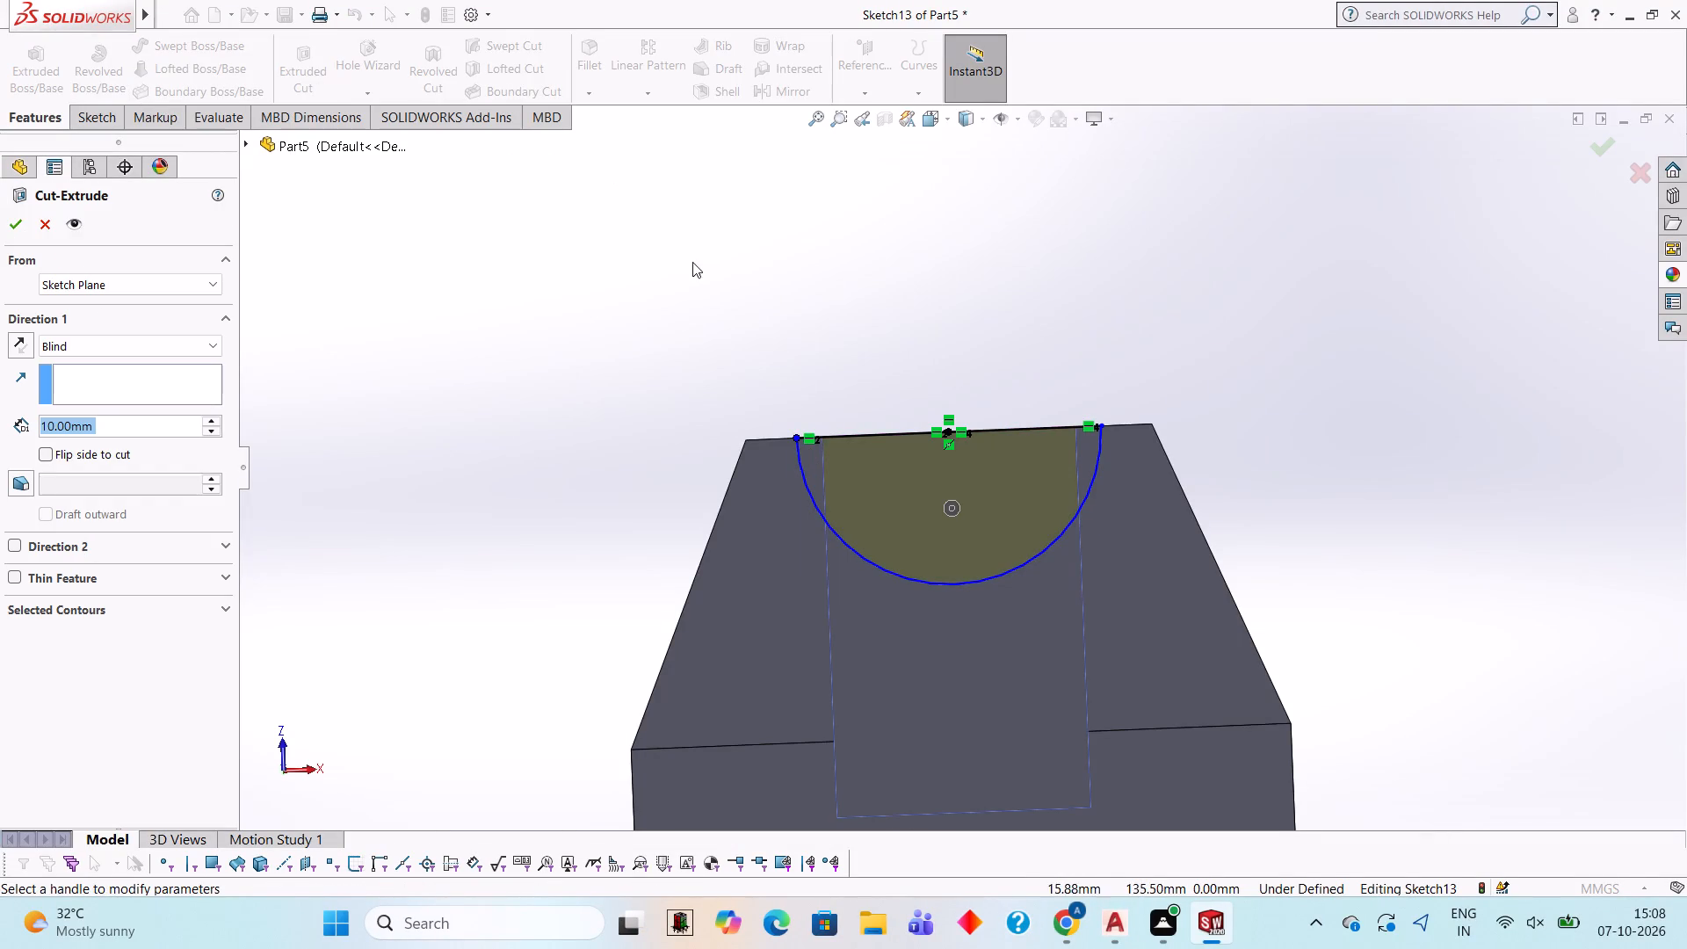
{"action": "middle_click_drag", "start_coordinate": [692, 262], "coordinate": [695, 507]}
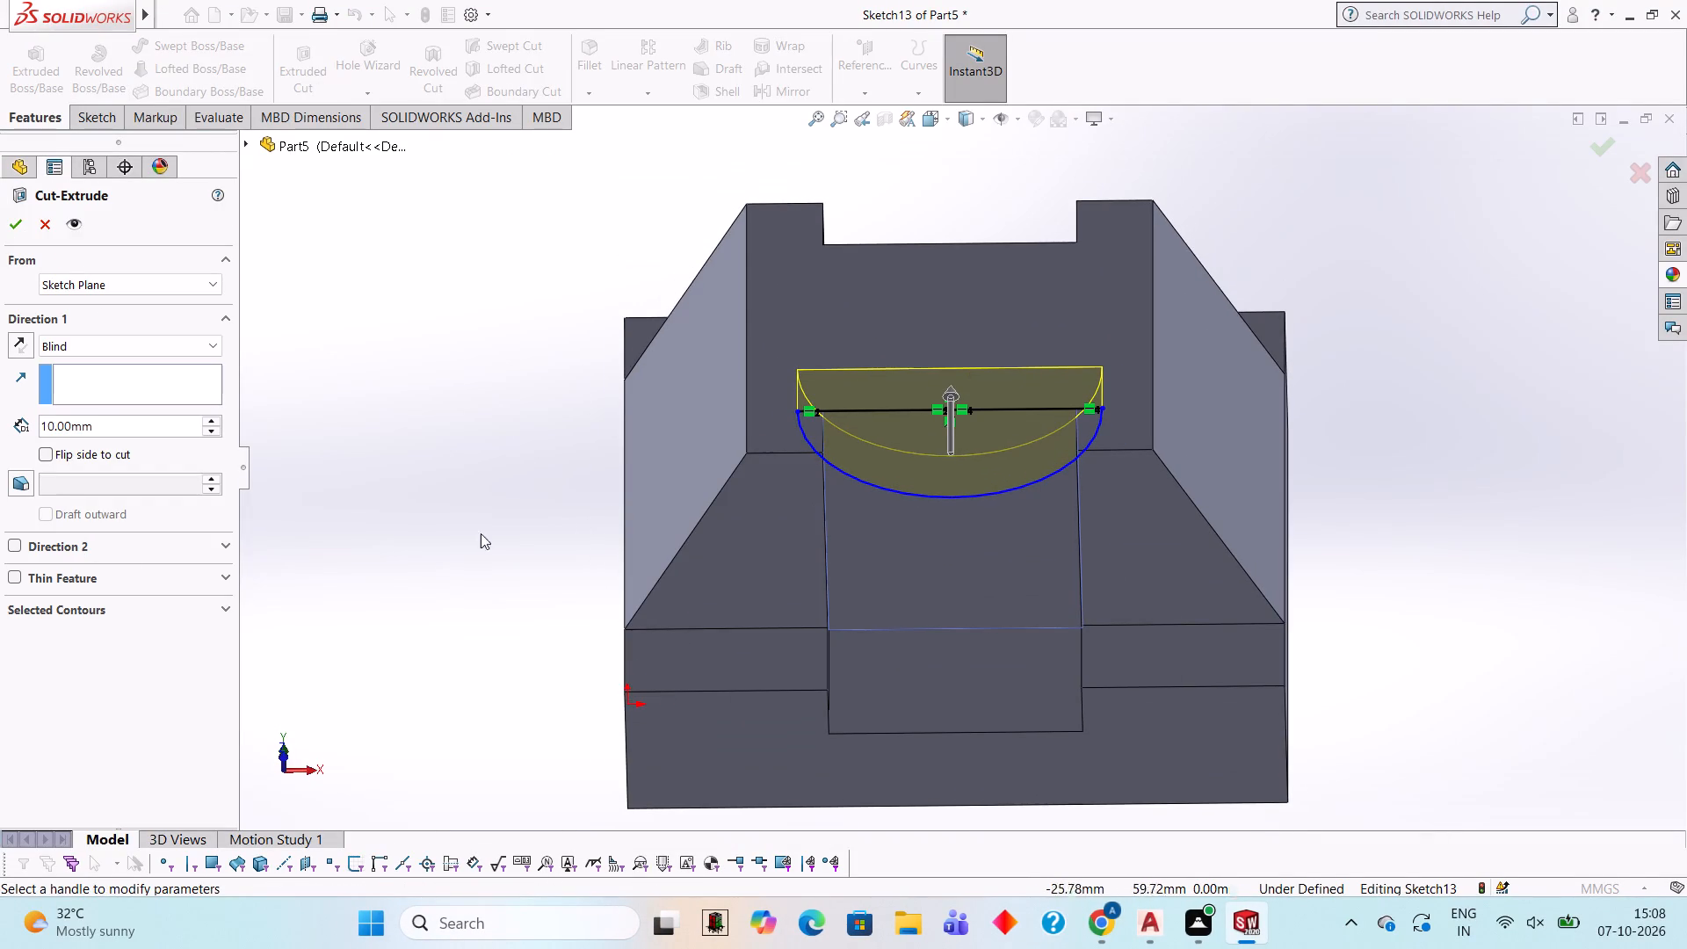
{"action": "left_click", "coordinate": [144, 434]}
{"action": "key", "text": "BackSpace"}
{"action": "key", "text": "BackSpace"}
{"action": "key", "text": "BackSpace"}
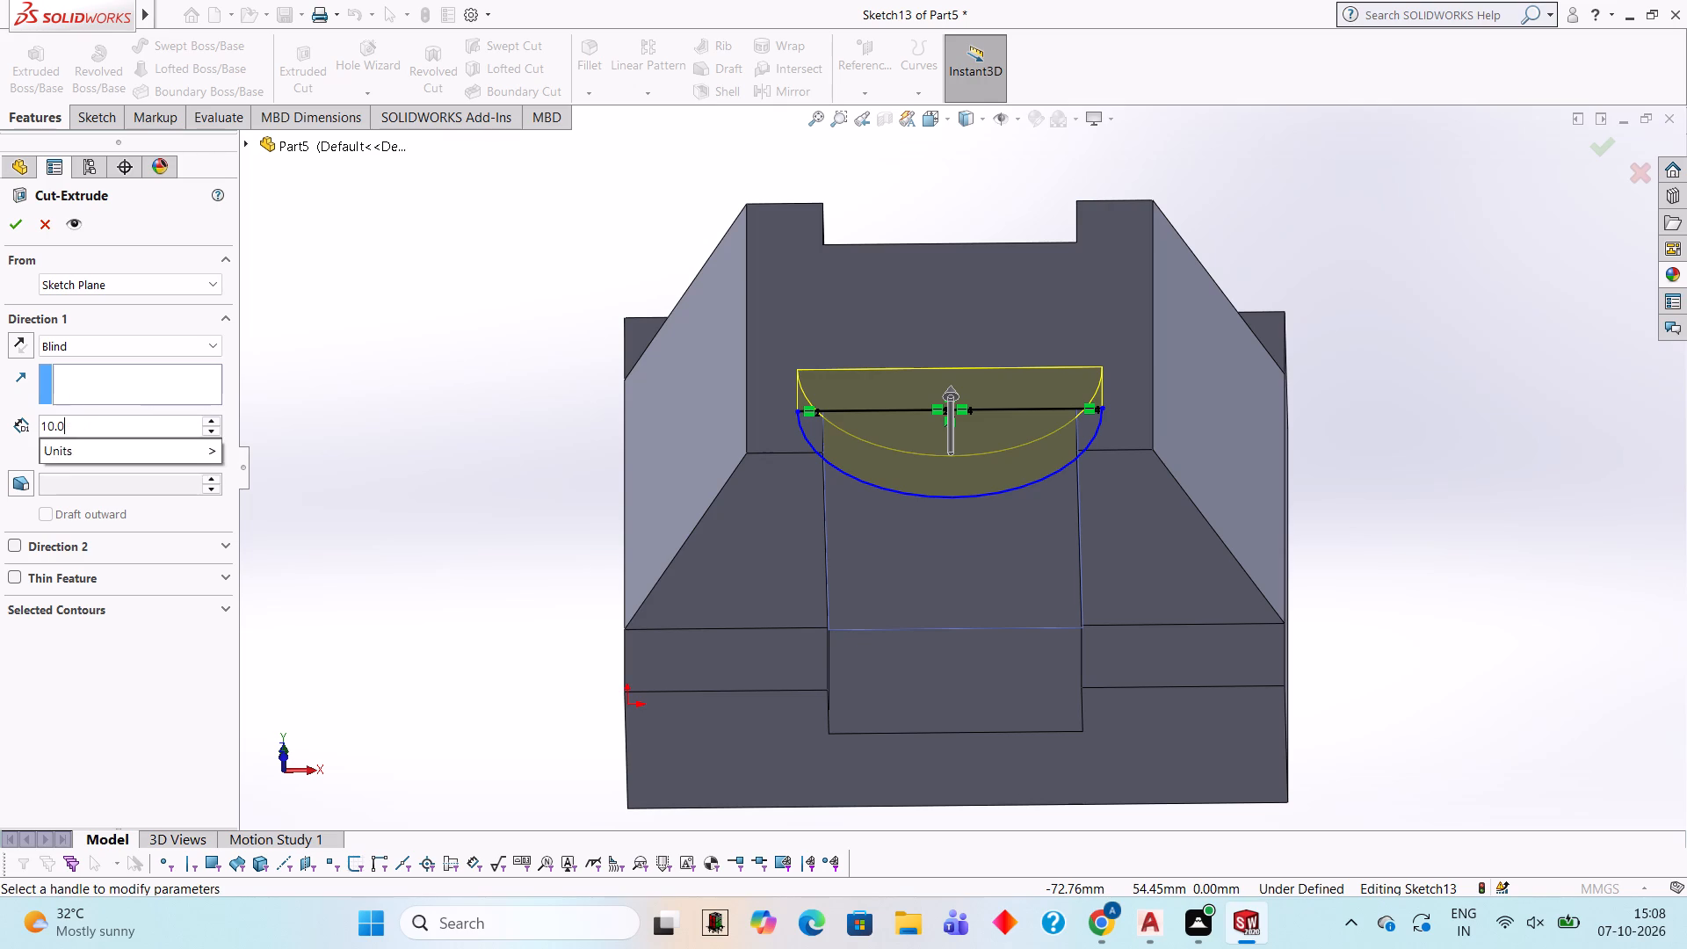
{"action": "key", "text": "BackSpace"}
{"action": "key", "text": "BackSpace"}
{"action": "key", "text": "BackSpace"}
{"action": "key", "text": "BackSpace"}
{"action": "type", "text": "60"}
{"action": "key", "text": "Return"}
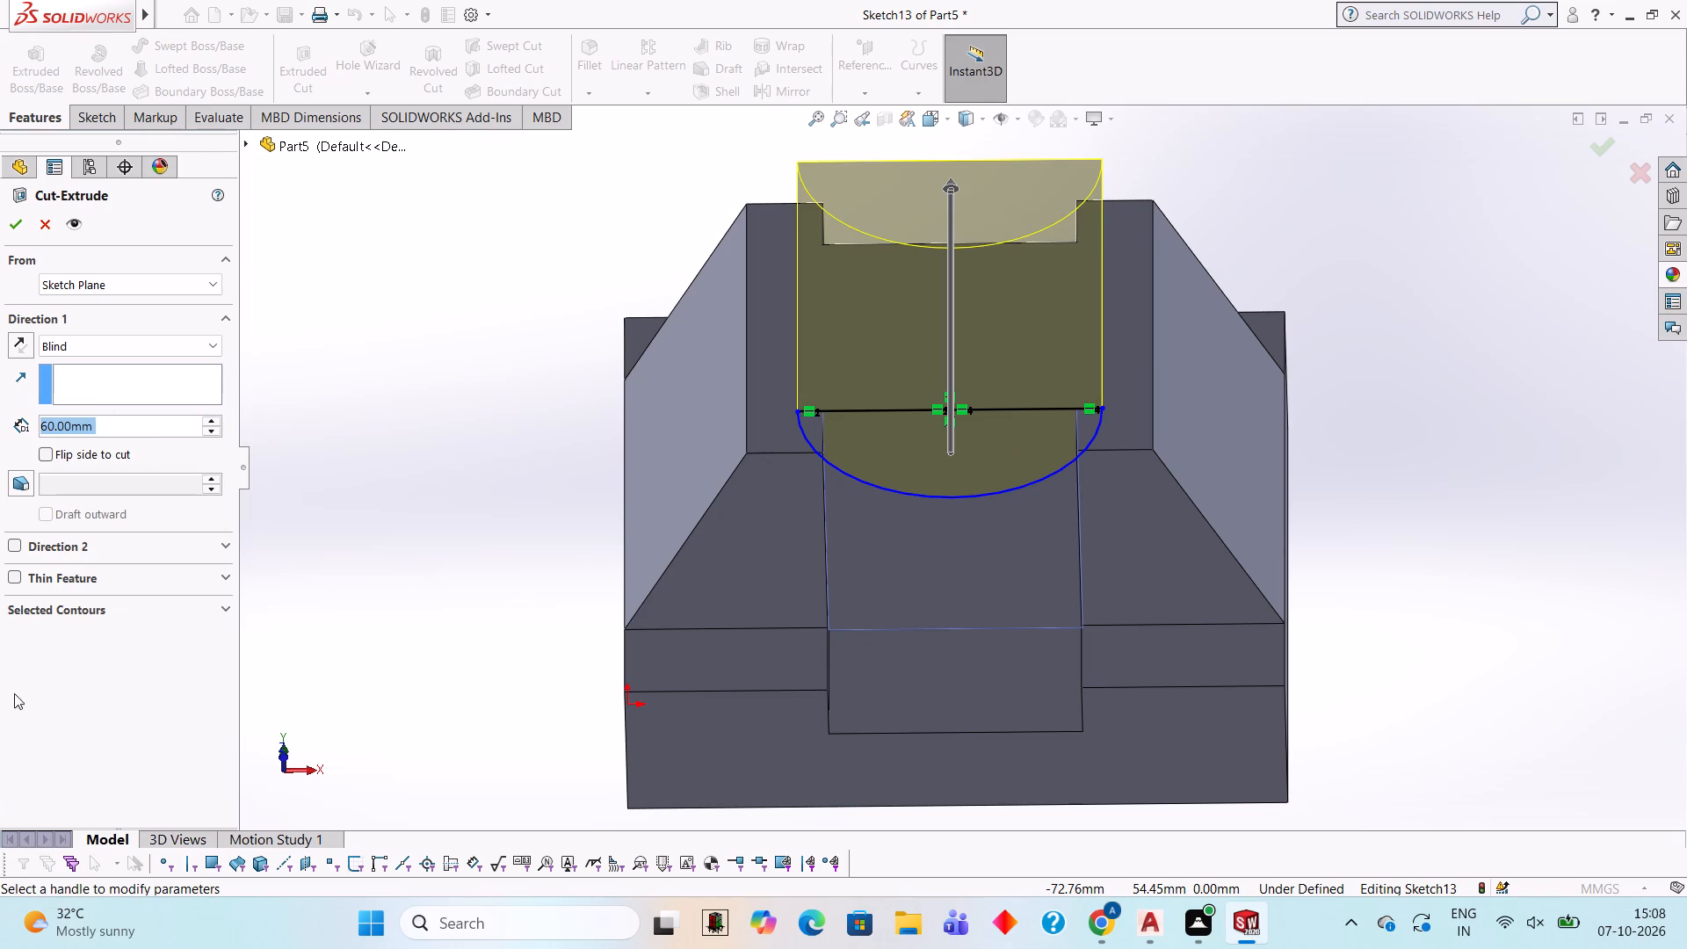
{"action": "left_click", "coordinate": [24, 225]}
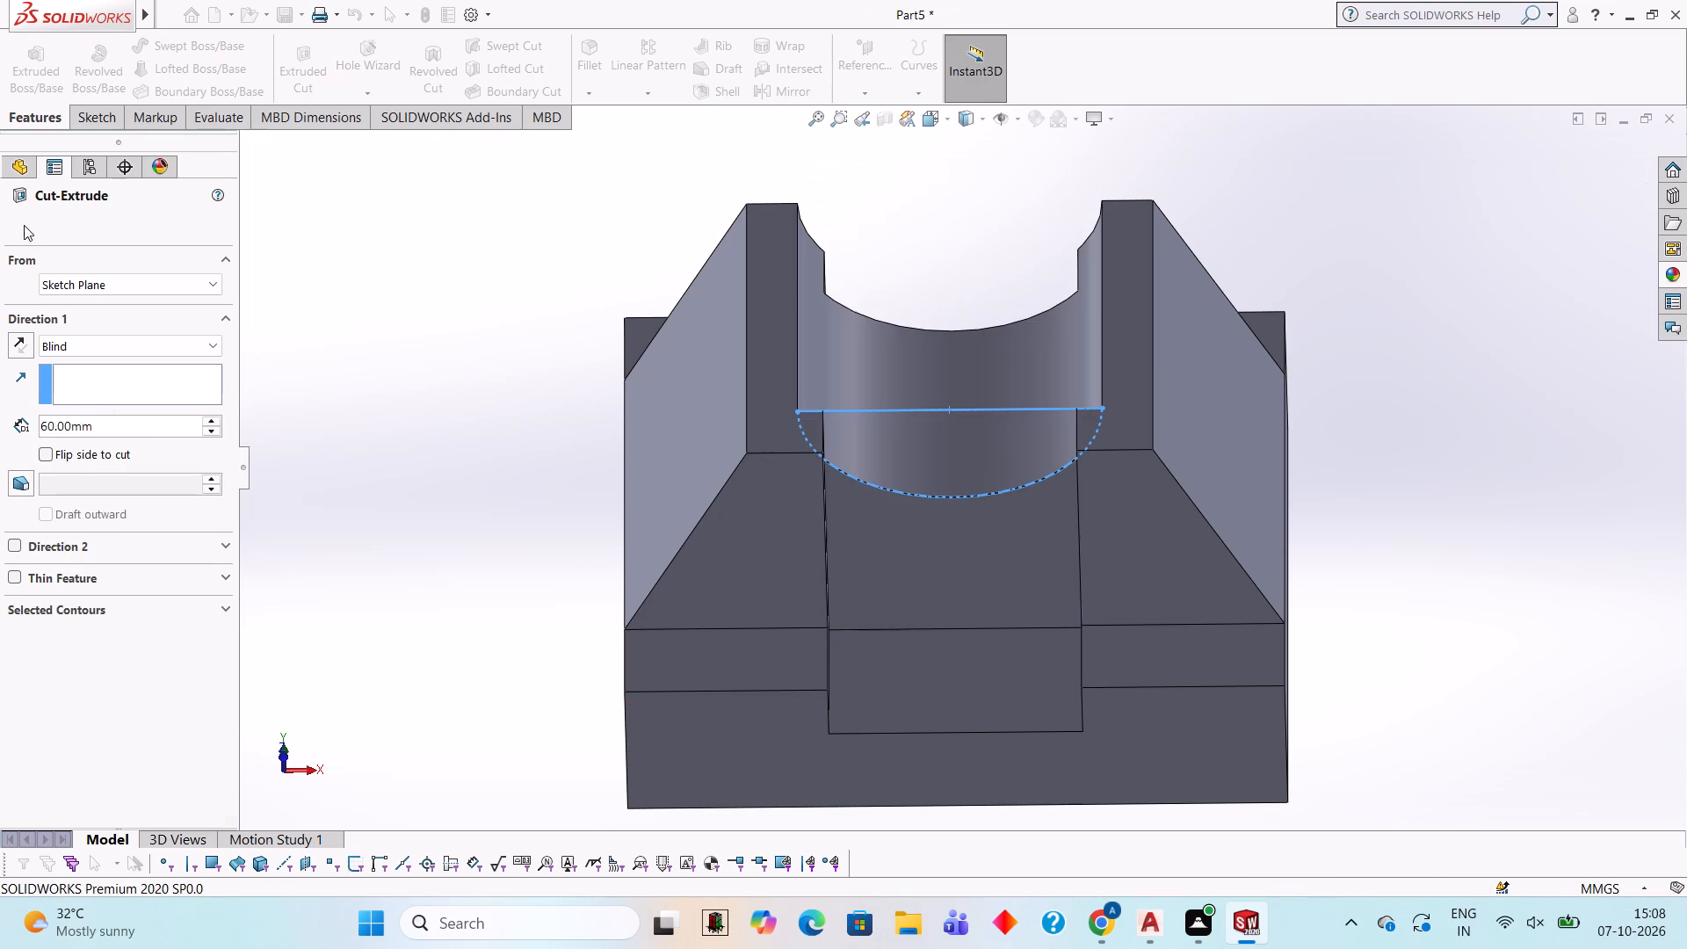
{"action": "left_click", "coordinate": [364, 373]}
Examine the semicircular cut, the boss and both channels from the front, above, the rear and the sides.
{"action": "middle_click_drag", "start_coordinate": [379, 365], "coordinate": [402, 480]}
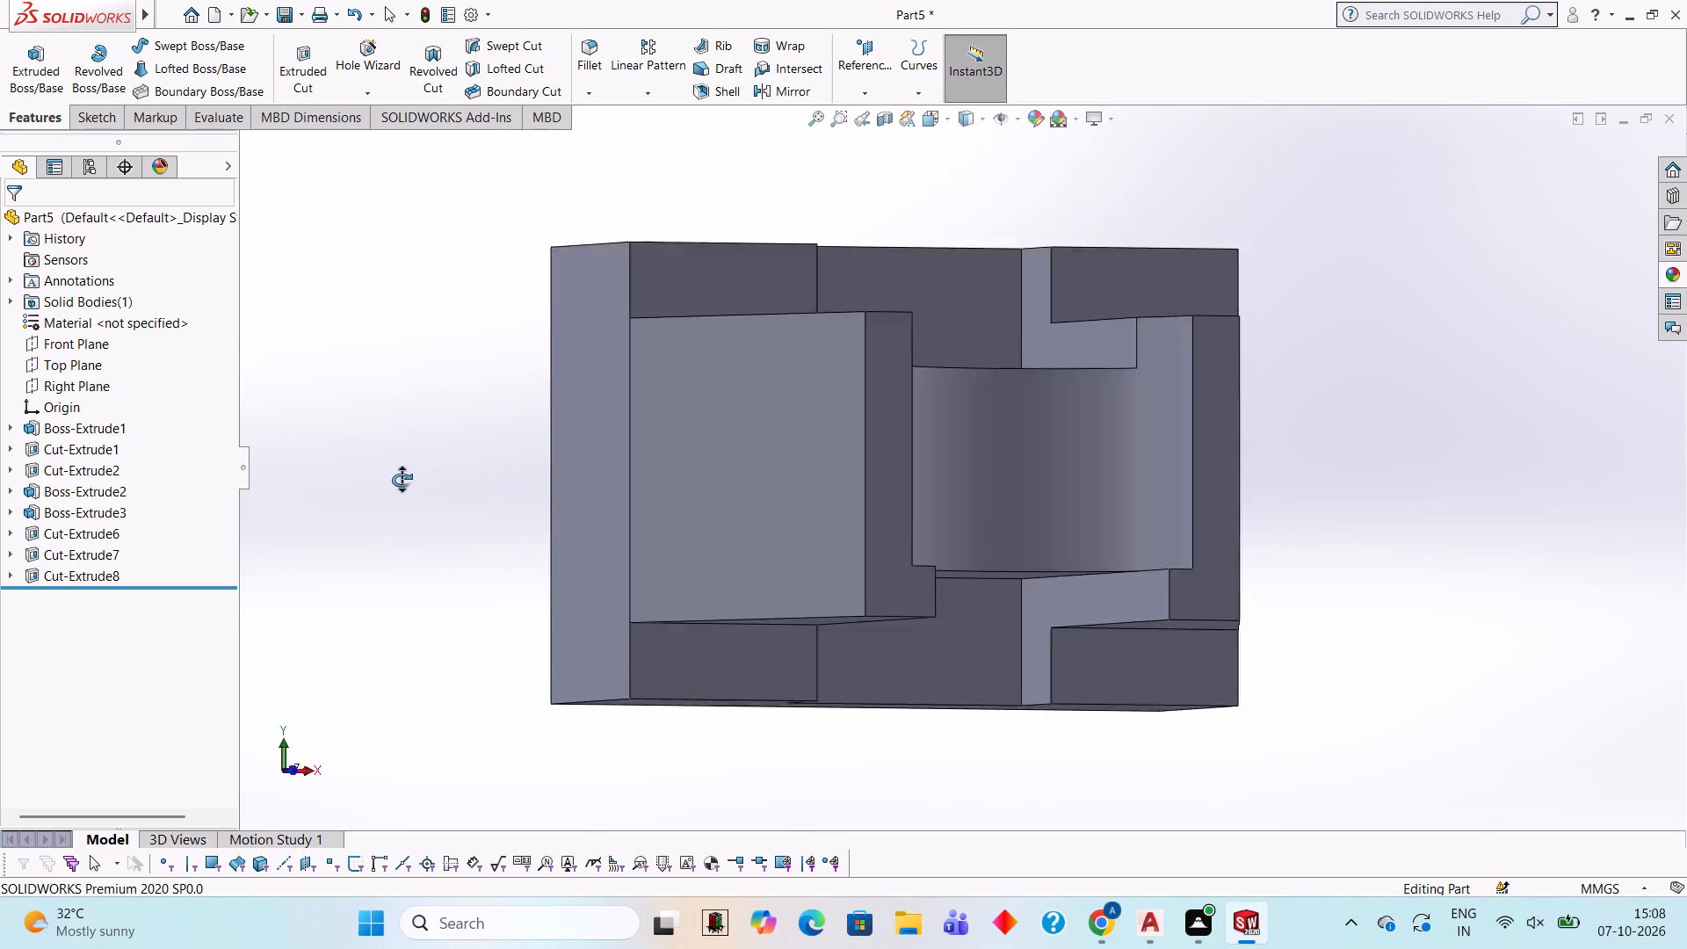
{"action": "middle_click_drag", "start_coordinate": [402, 480], "coordinate": [370, 429]}
{"action": "scroll", "coordinate": [433, 453], "scroll_direction": "down", "scroll_amount": 1}
{"action": "middle_click_drag", "start_coordinate": [515, 486], "coordinate": [534, 620]}
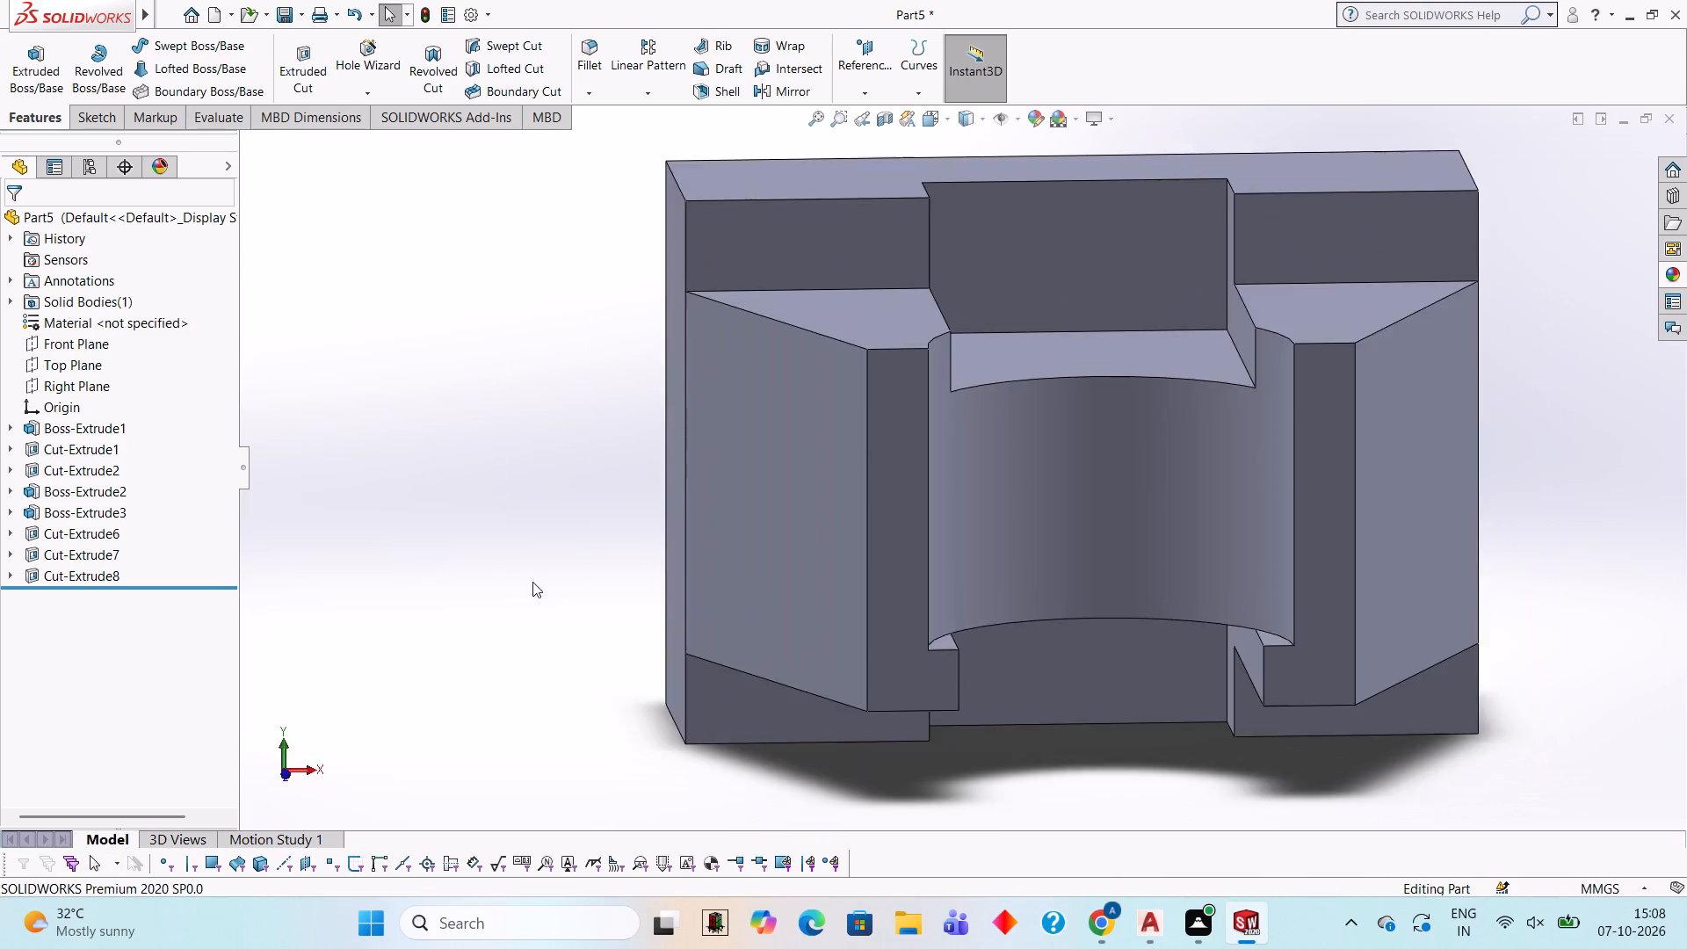
{"action": "middle_click_drag", "start_coordinate": [535, 485], "coordinate": [914, 568]}
{"action": "middle_click_drag", "start_coordinate": [908, 446], "coordinate": [881, 660]}
{"action": "scroll", "coordinate": [877, 666], "scroll_direction": "down", "scroll_amount": 1}
{"action": "scroll", "coordinate": [780, 534], "scroll_direction": "up", "scroll_amount": 4}
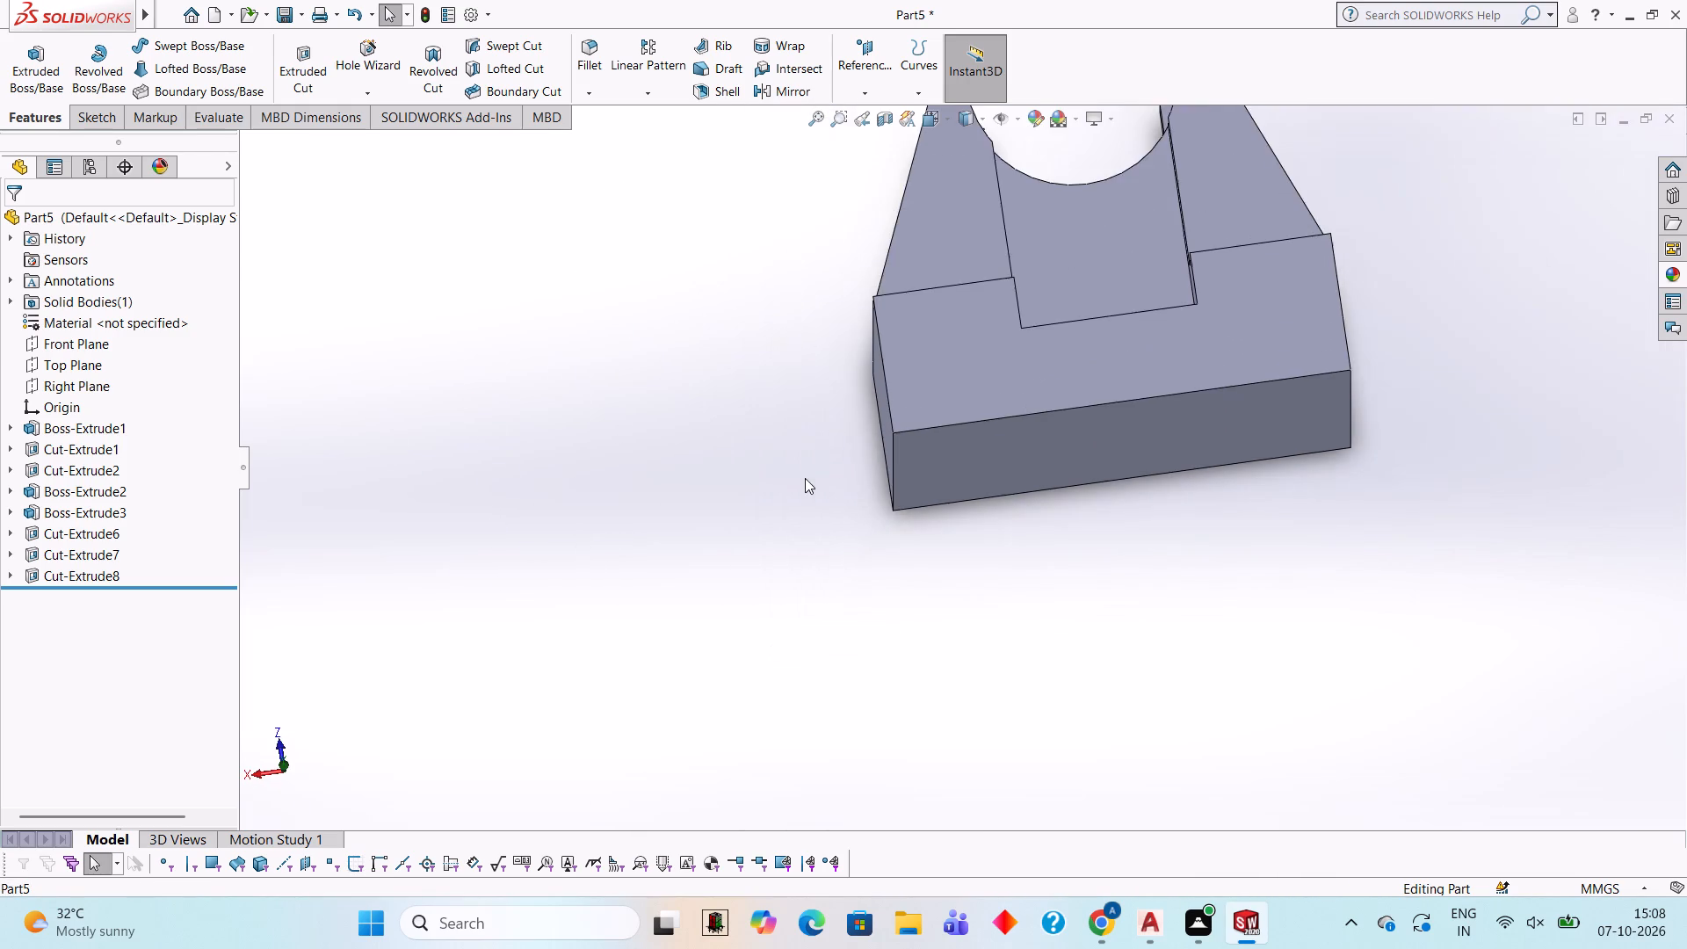
{"action": "middle_click_drag", "start_coordinate": [862, 410], "coordinate": [804, 714]}
{"action": "scroll", "coordinate": [1003, 441], "scroll_direction": "up", "scroll_amount": 2}
{"action": "middle_click_drag", "start_coordinate": [994, 431], "coordinate": [813, 460]}
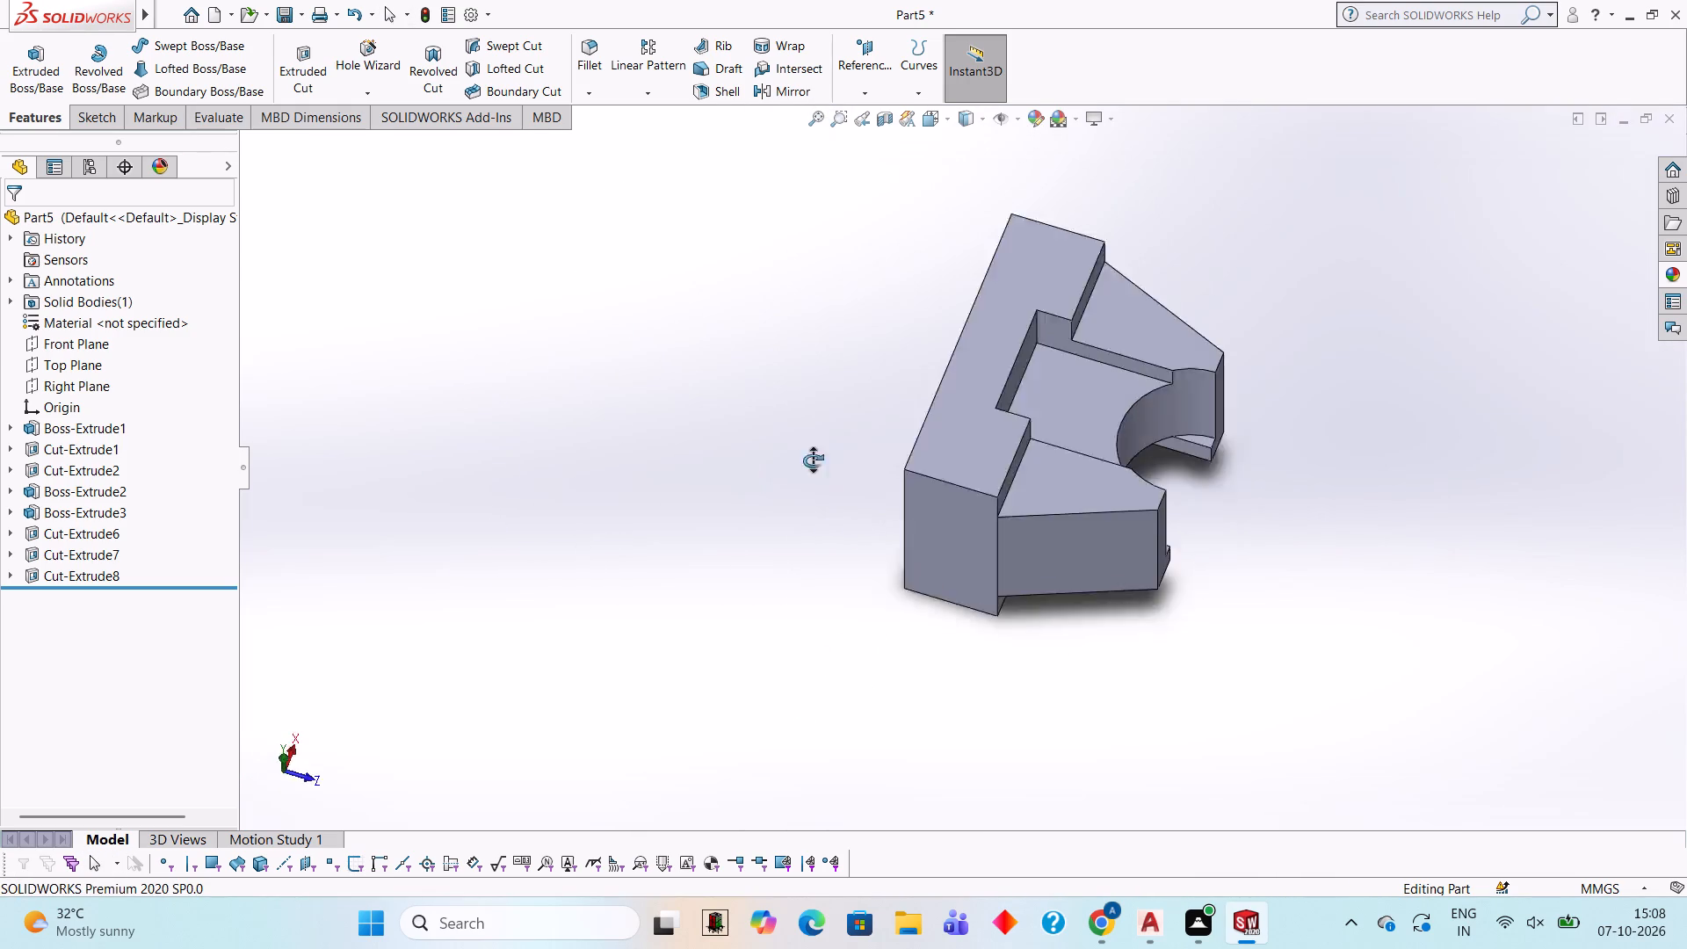
{"action": "middle_click_drag", "start_coordinate": [813, 460], "coordinate": [728, 331]}
{"action": "middle_click_drag", "start_coordinate": [967, 464], "coordinate": [919, 377]}
{"action": "middle_click_drag", "start_coordinate": [918, 376], "coordinate": [911, 366]}
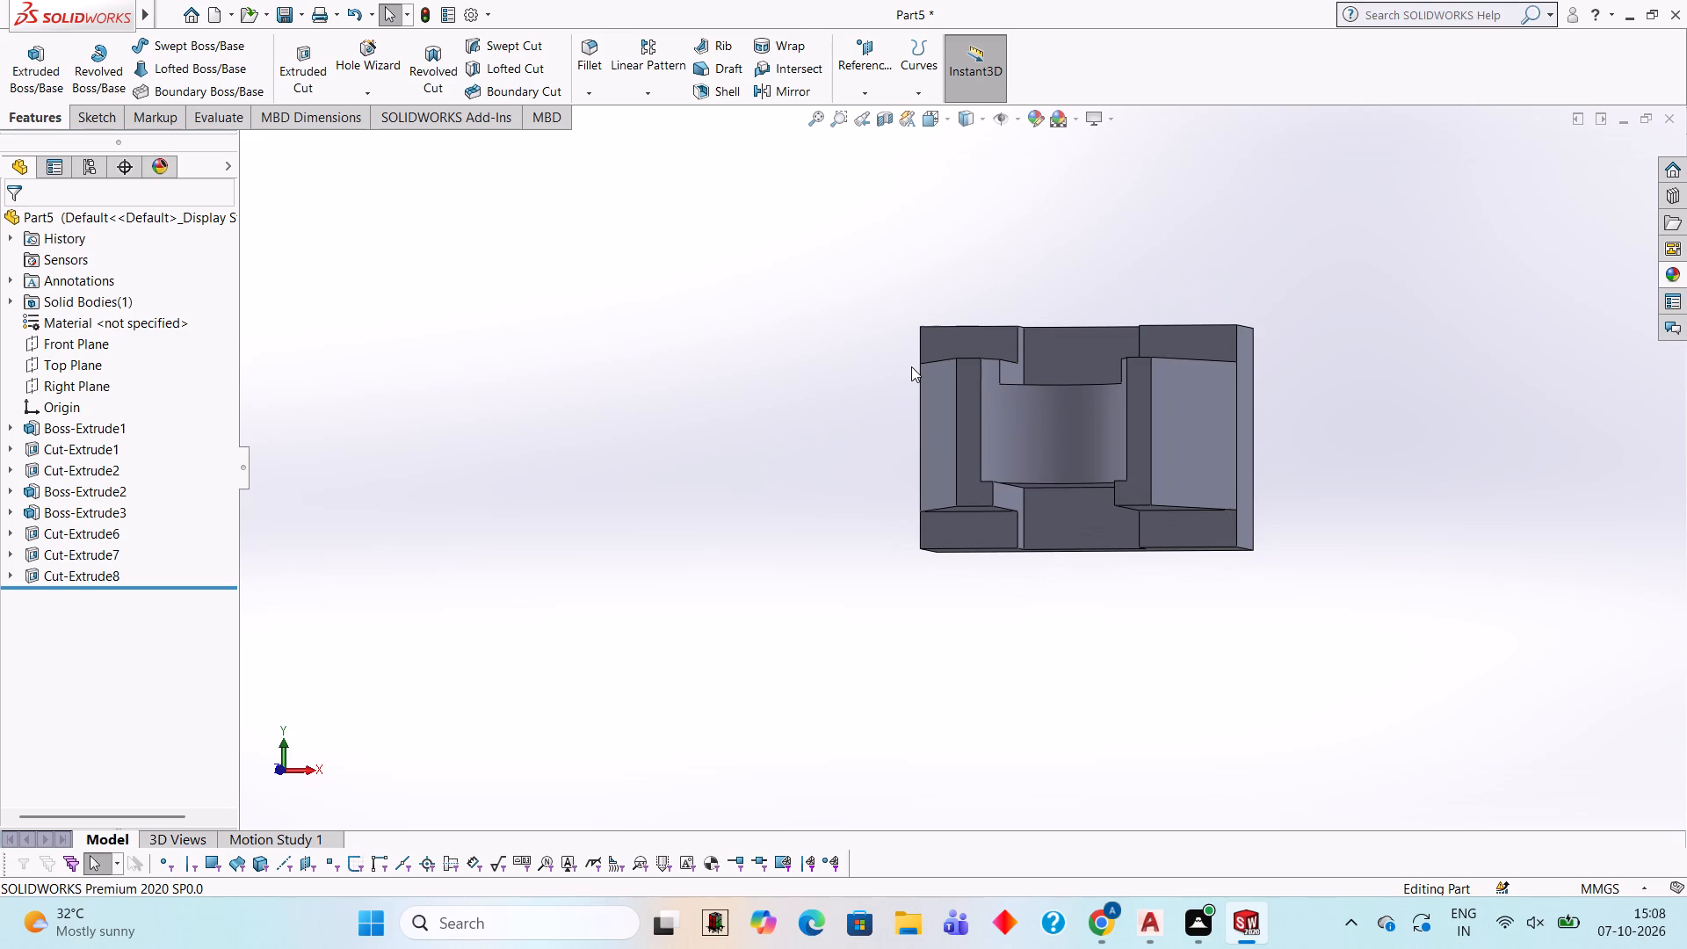
{"action": "middle_click_drag", "start_coordinate": [1053, 474], "coordinate": [1046, 333]}
{"action": "middle_click_drag", "start_coordinate": [1068, 352], "coordinate": [1124, 624]}
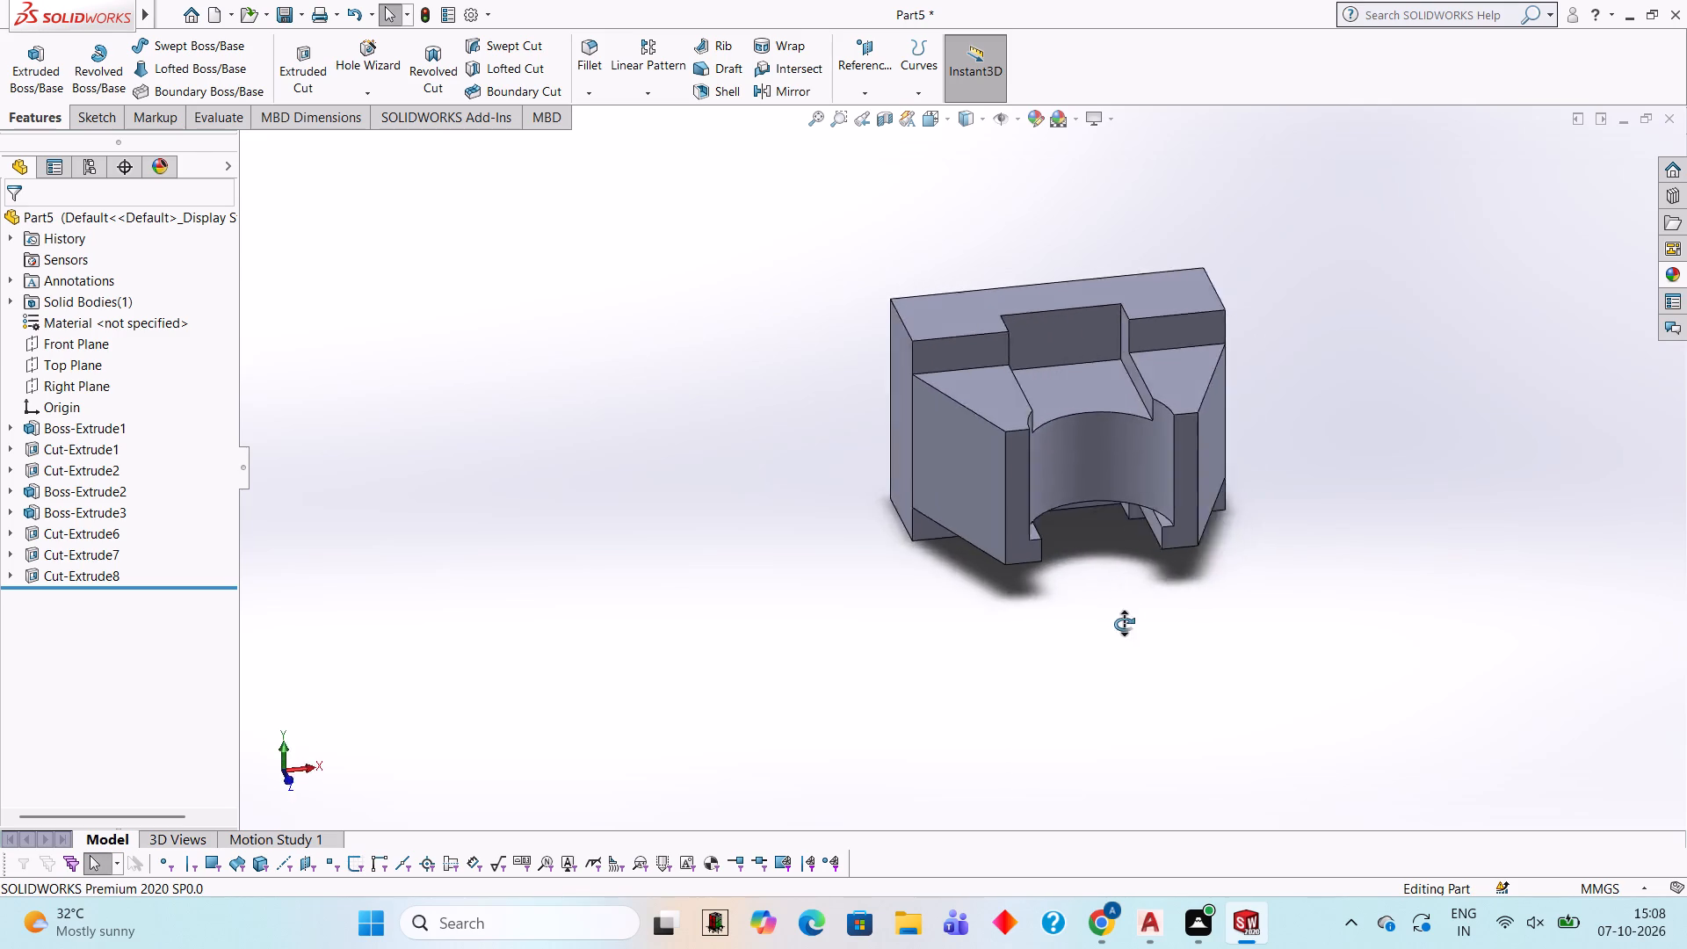
{"action": "middle_click_drag", "start_coordinate": [1124, 624], "coordinate": [1166, 648]}
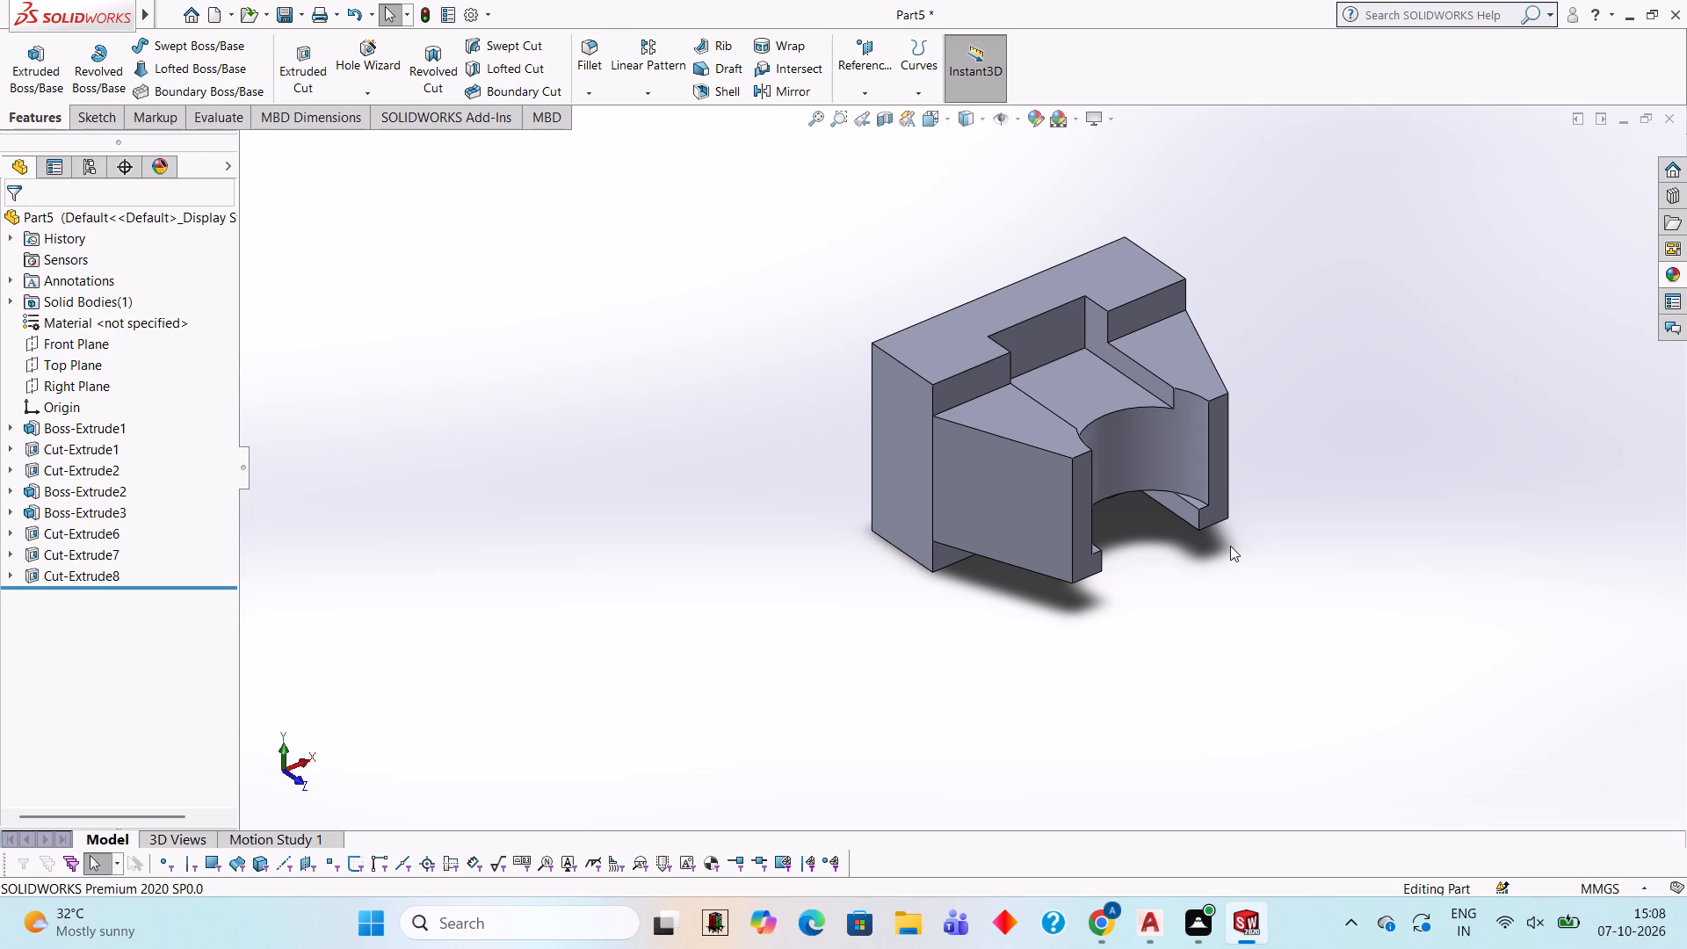
{"action": "middle_click_drag", "start_coordinate": [855, 519], "coordinate": [1010, 608]}
{"action": "middle_click_drag", "start_coordinate": [959, 410], "coordinate": [1002, 459]}
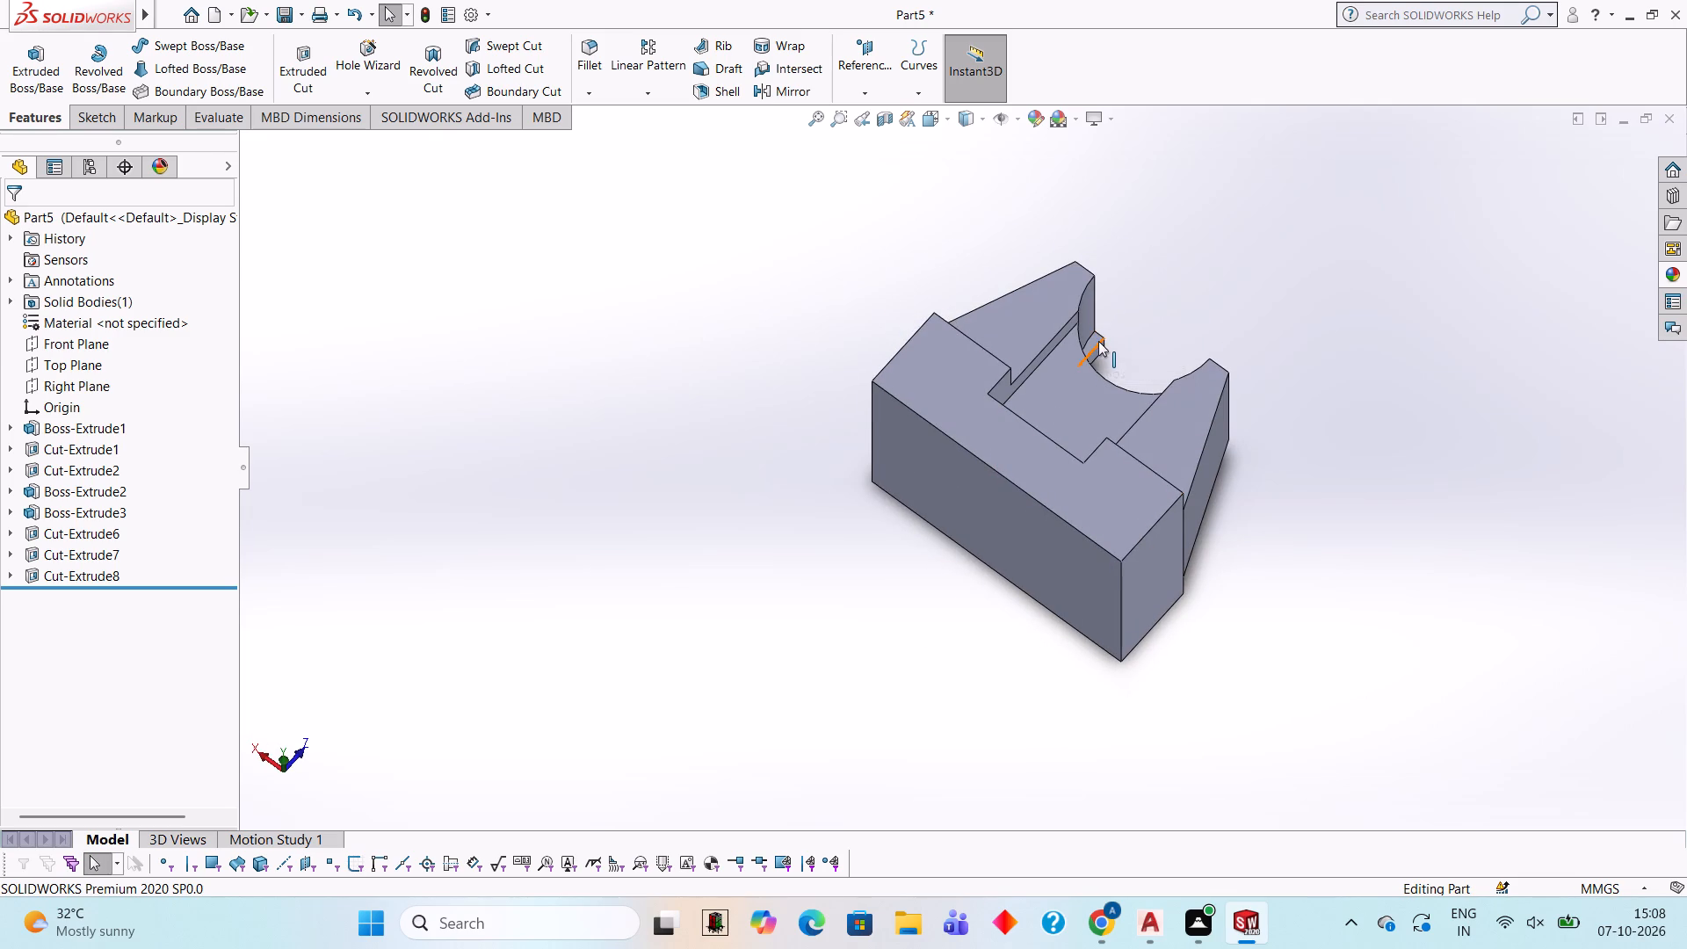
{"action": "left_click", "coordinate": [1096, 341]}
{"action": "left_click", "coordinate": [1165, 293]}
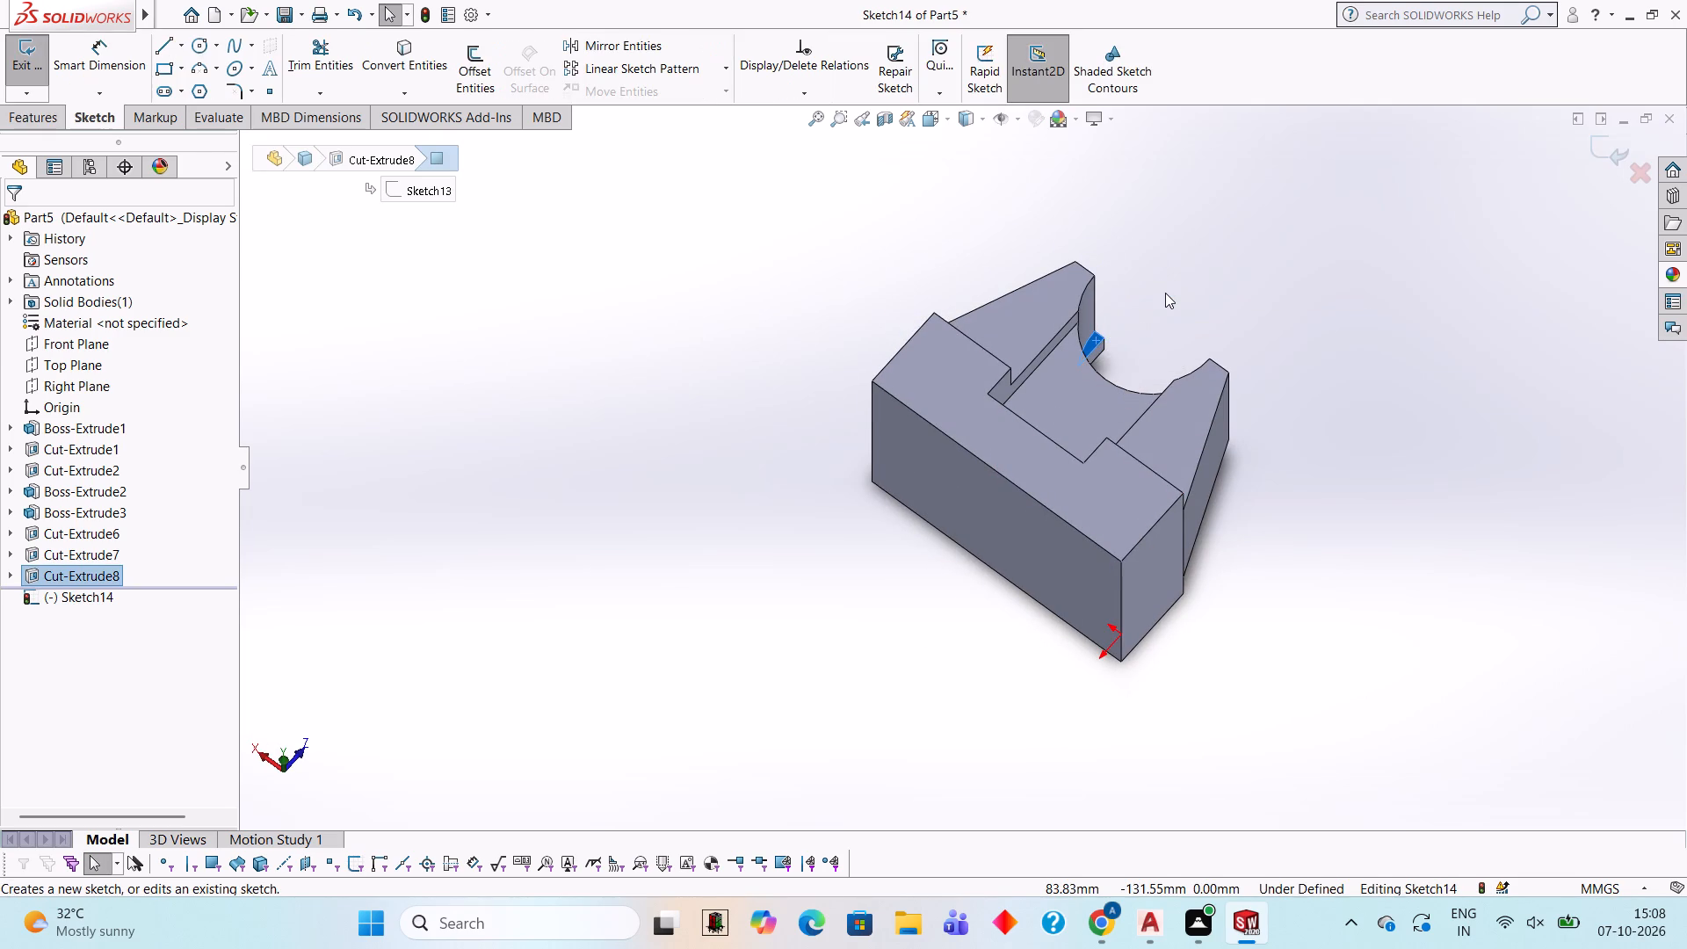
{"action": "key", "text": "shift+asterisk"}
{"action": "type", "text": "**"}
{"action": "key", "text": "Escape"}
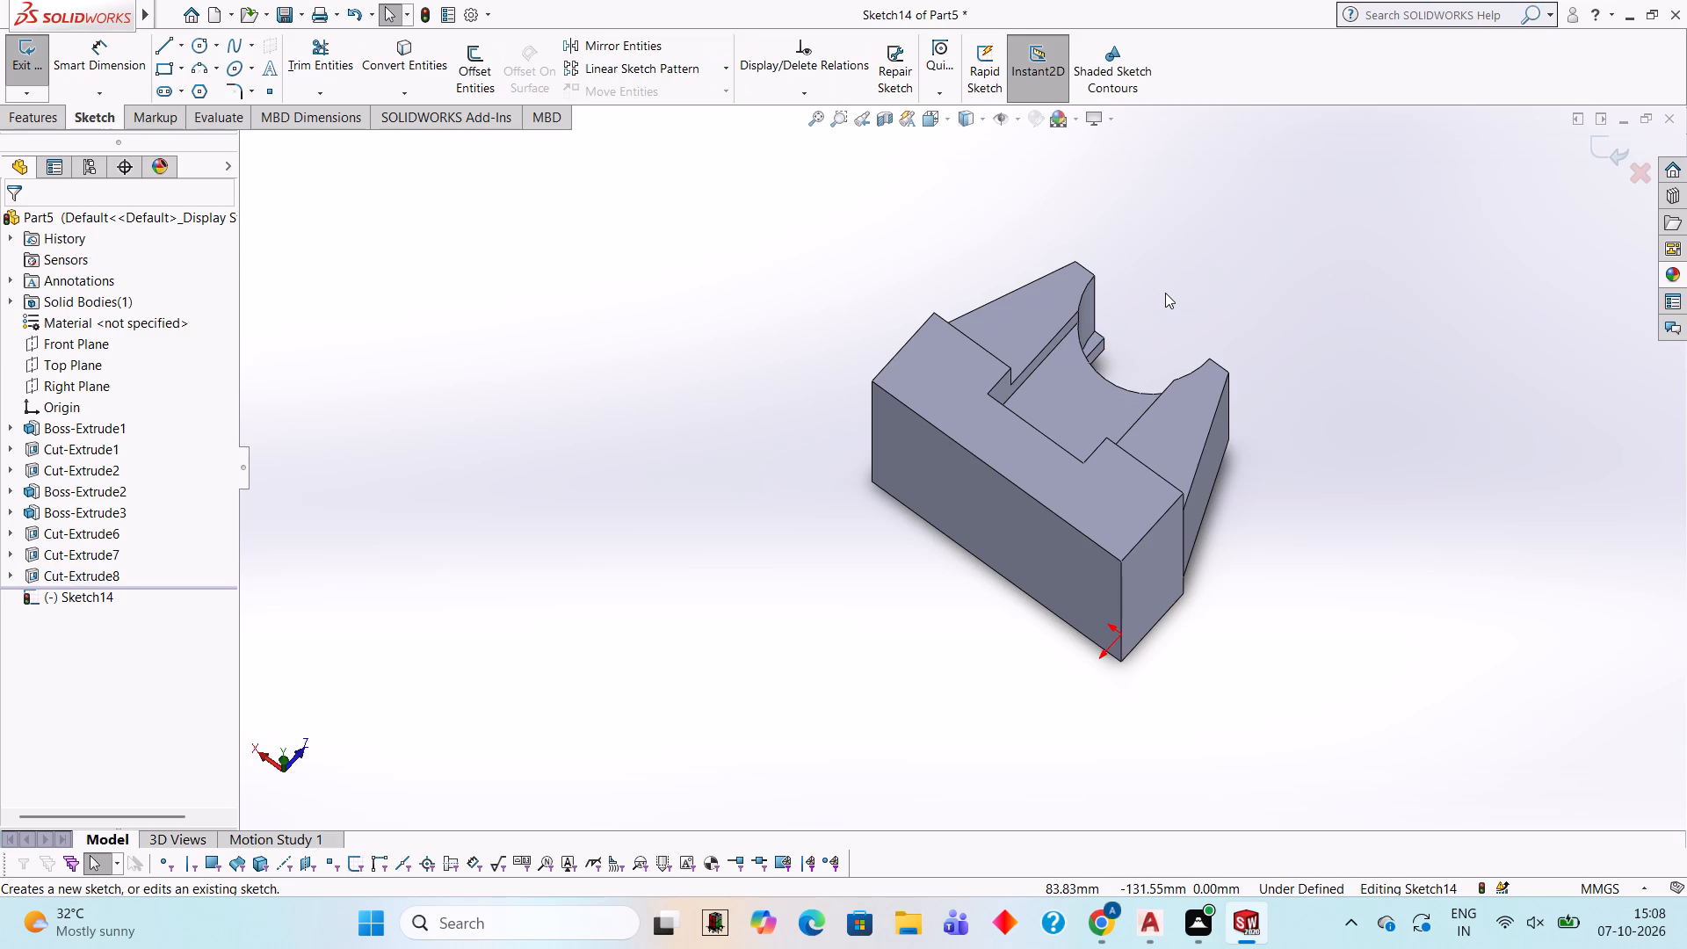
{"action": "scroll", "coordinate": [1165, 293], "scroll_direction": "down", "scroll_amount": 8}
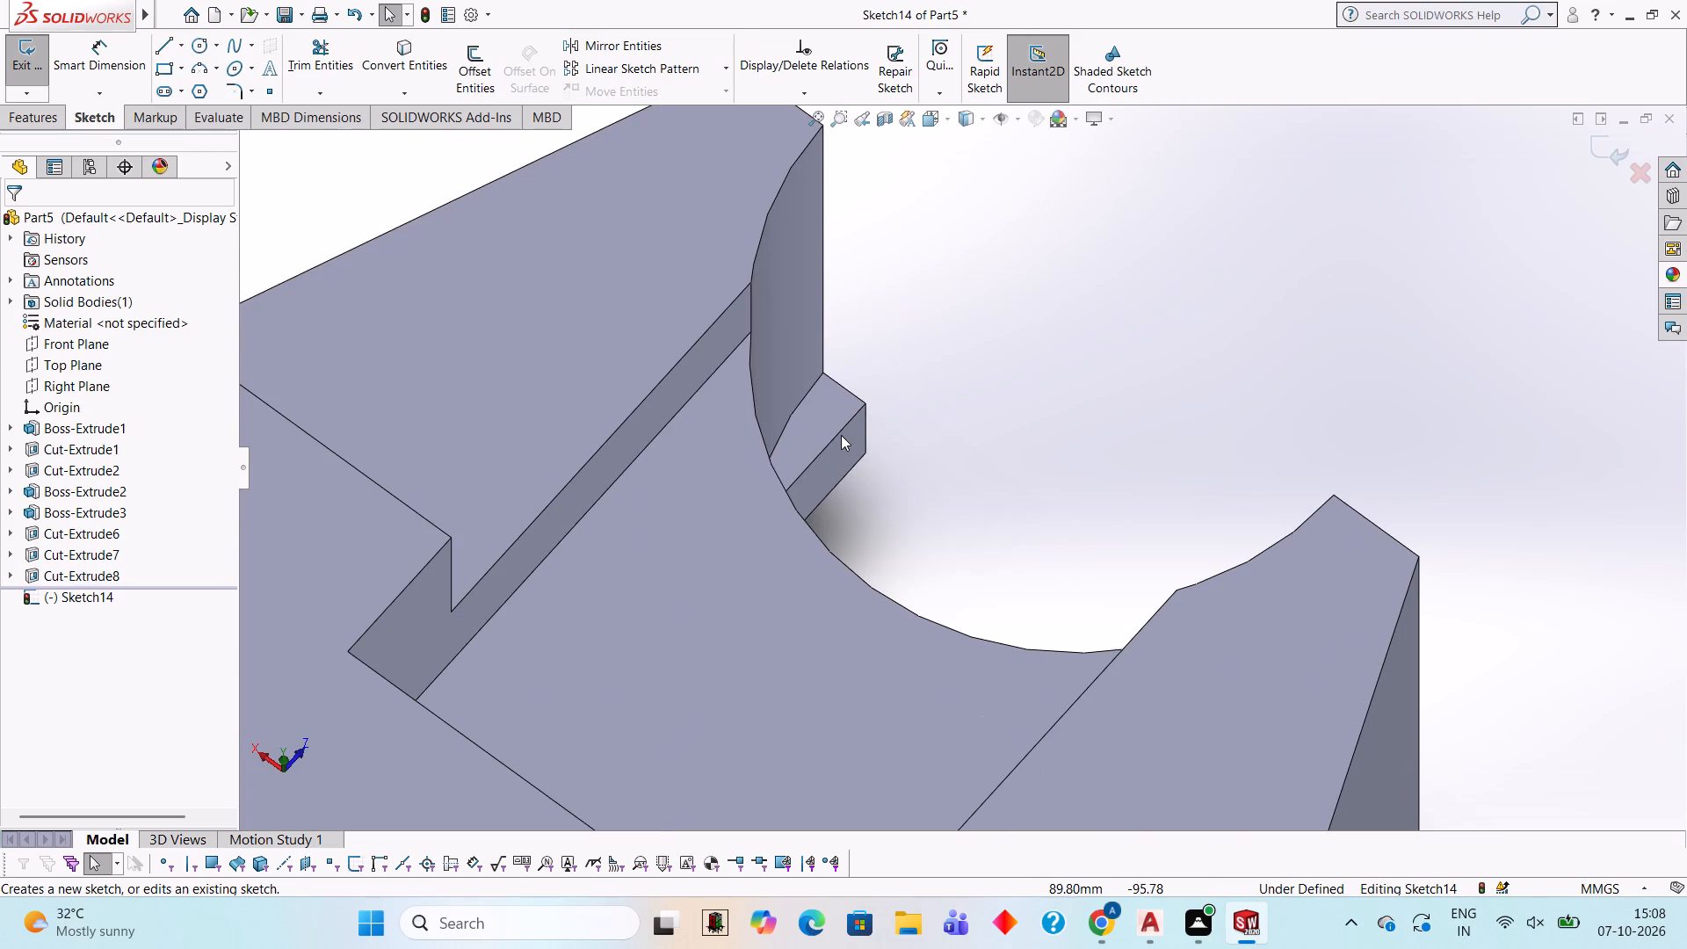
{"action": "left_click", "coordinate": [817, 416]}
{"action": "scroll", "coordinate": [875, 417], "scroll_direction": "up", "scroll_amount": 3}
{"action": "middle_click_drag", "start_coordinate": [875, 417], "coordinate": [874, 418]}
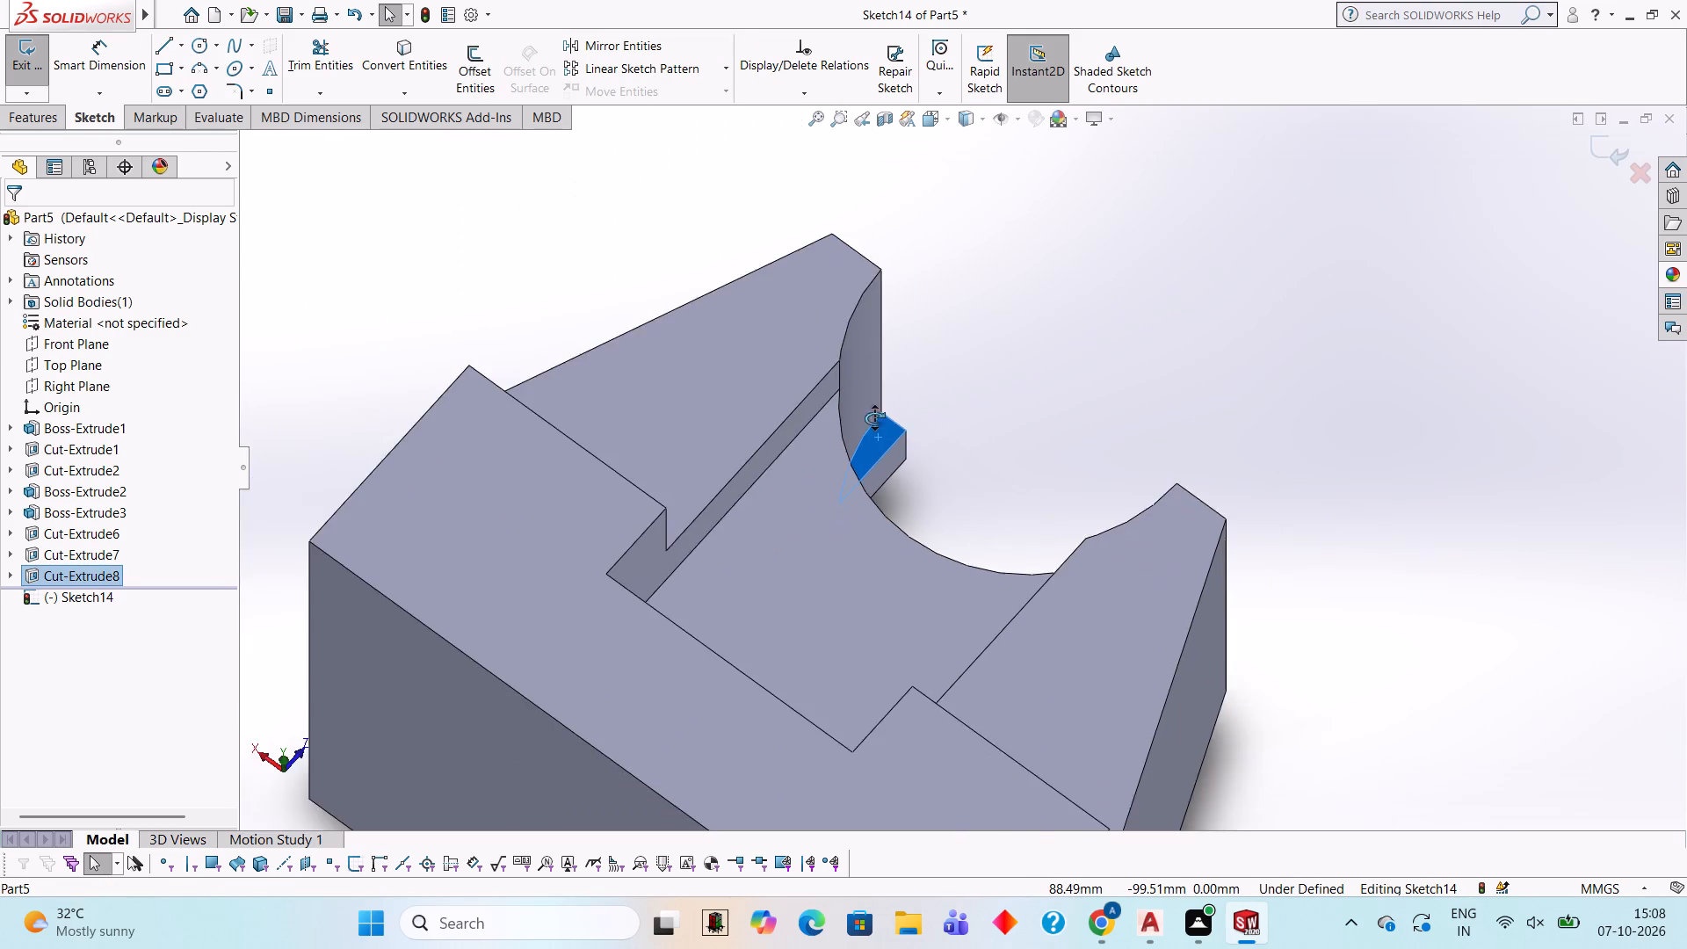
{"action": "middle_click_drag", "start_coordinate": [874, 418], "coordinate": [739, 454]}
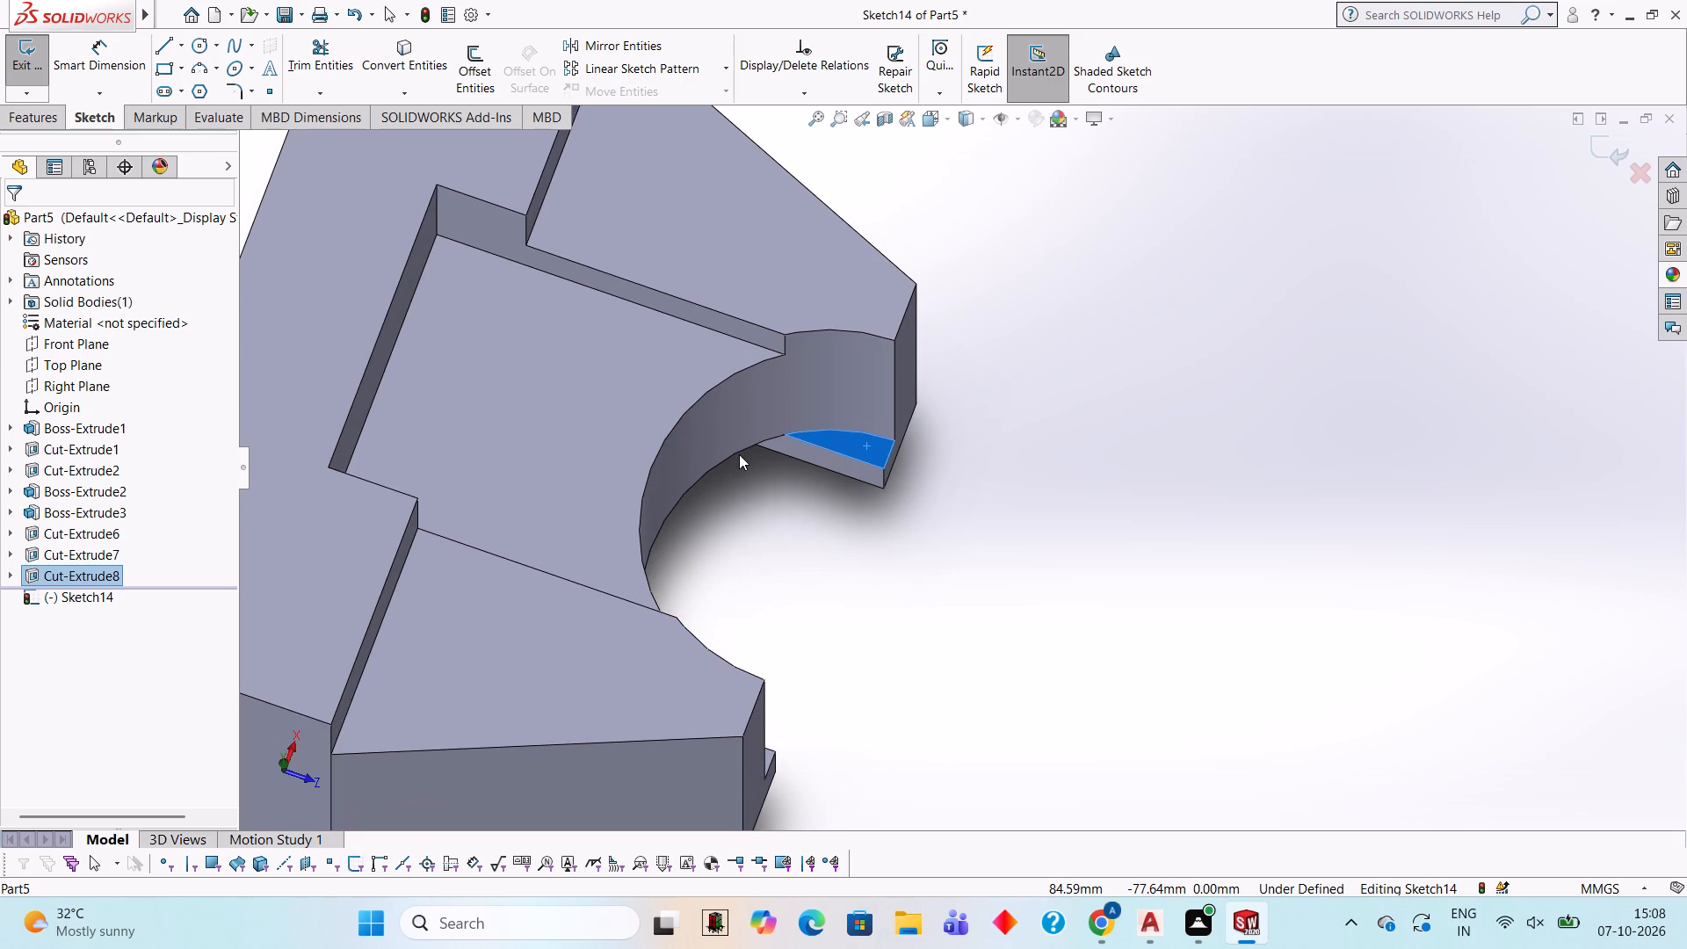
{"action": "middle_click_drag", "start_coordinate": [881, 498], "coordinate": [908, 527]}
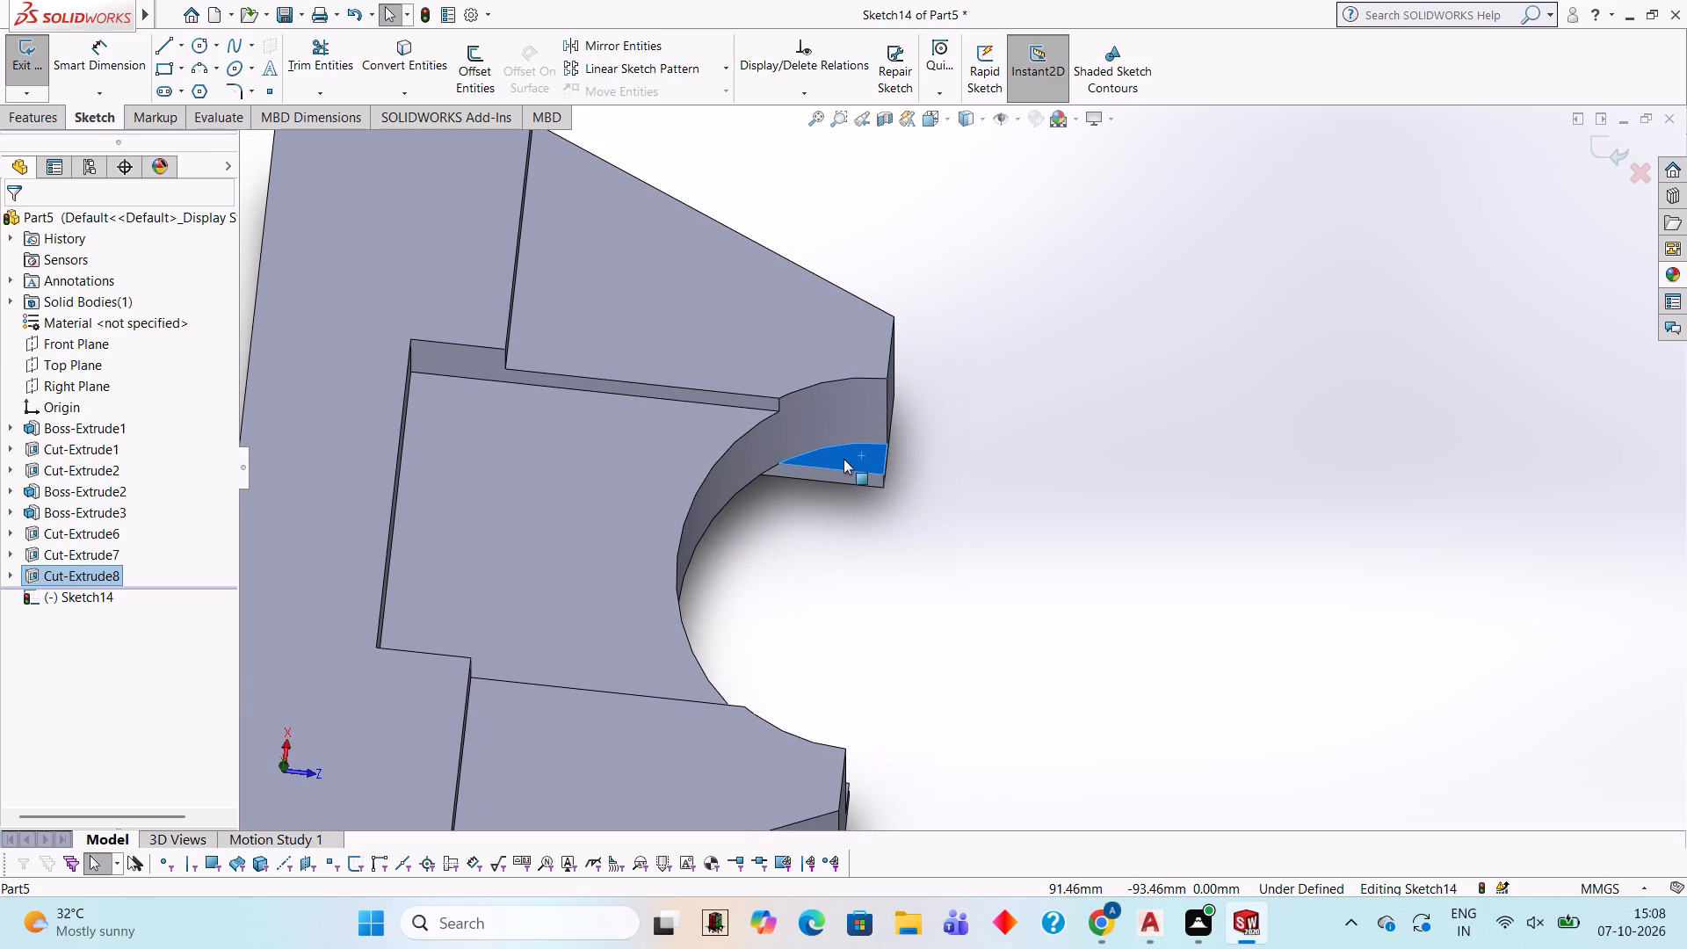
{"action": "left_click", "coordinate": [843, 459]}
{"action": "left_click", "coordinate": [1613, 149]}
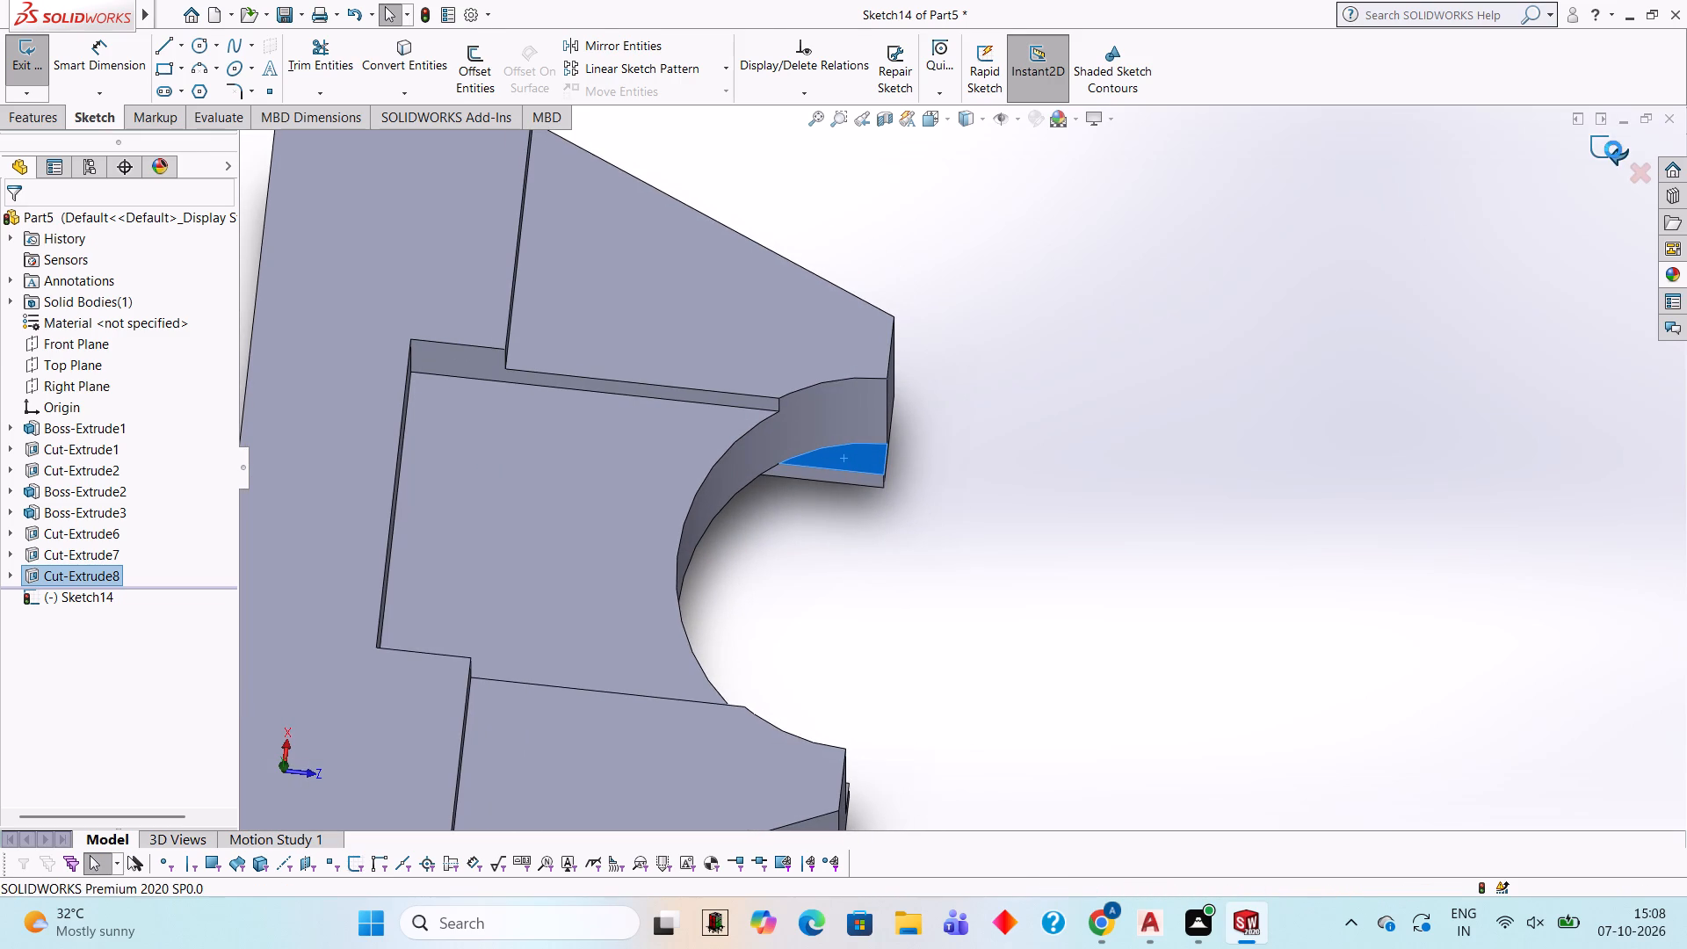
Start a sketch on the upper face of the small ledge inside the semicircular cut and draw about 16.6 mm lines along both ledges' inner edges.
{"action": "left_click", "coordinate": [847, 462]}
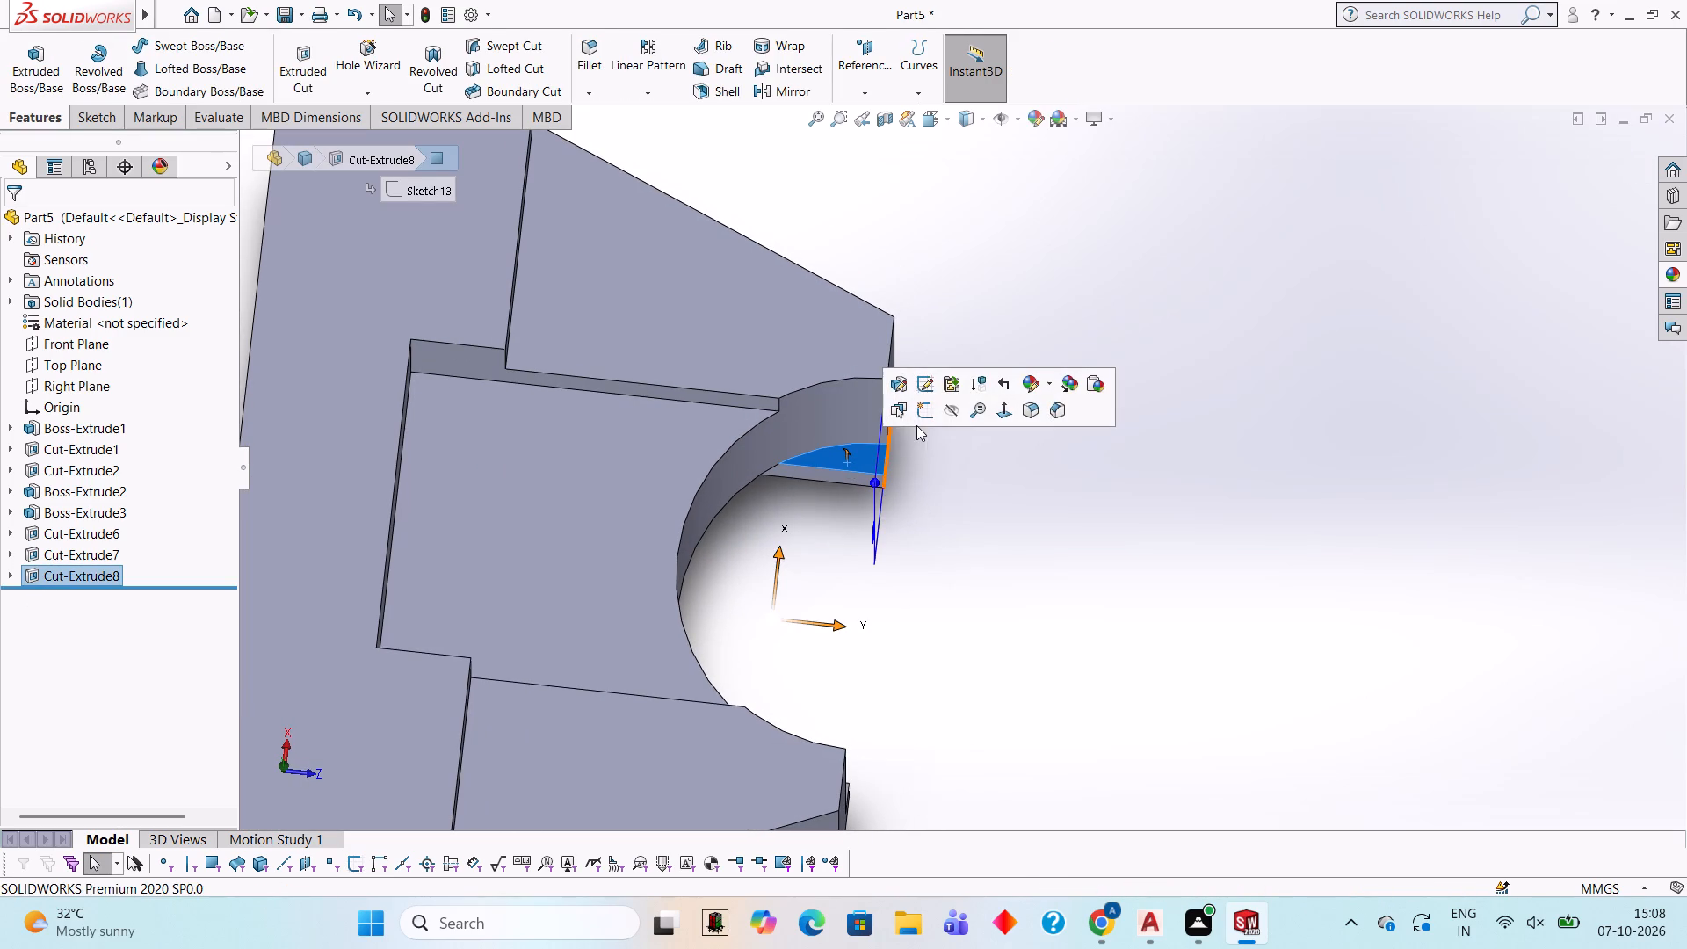
{"action": "left_click", "coordinate": [916, 414]}
{"action": "key", "text": "ctrl+8"}
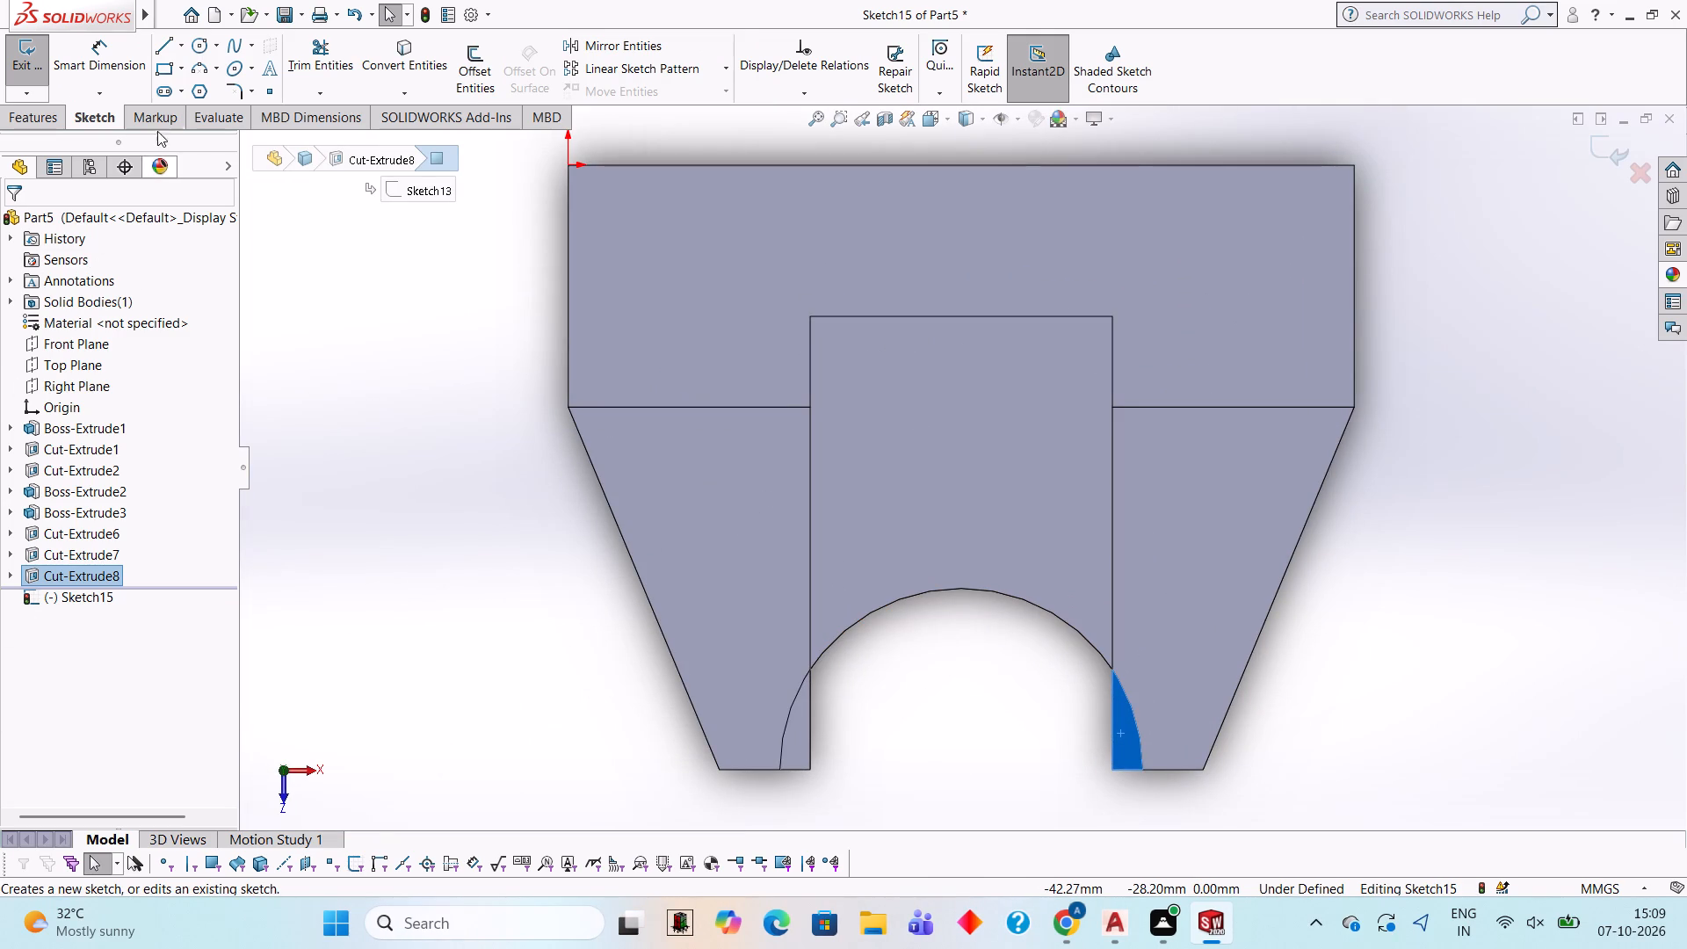
{"action": "left_click", "coordinate": [169, 38]}
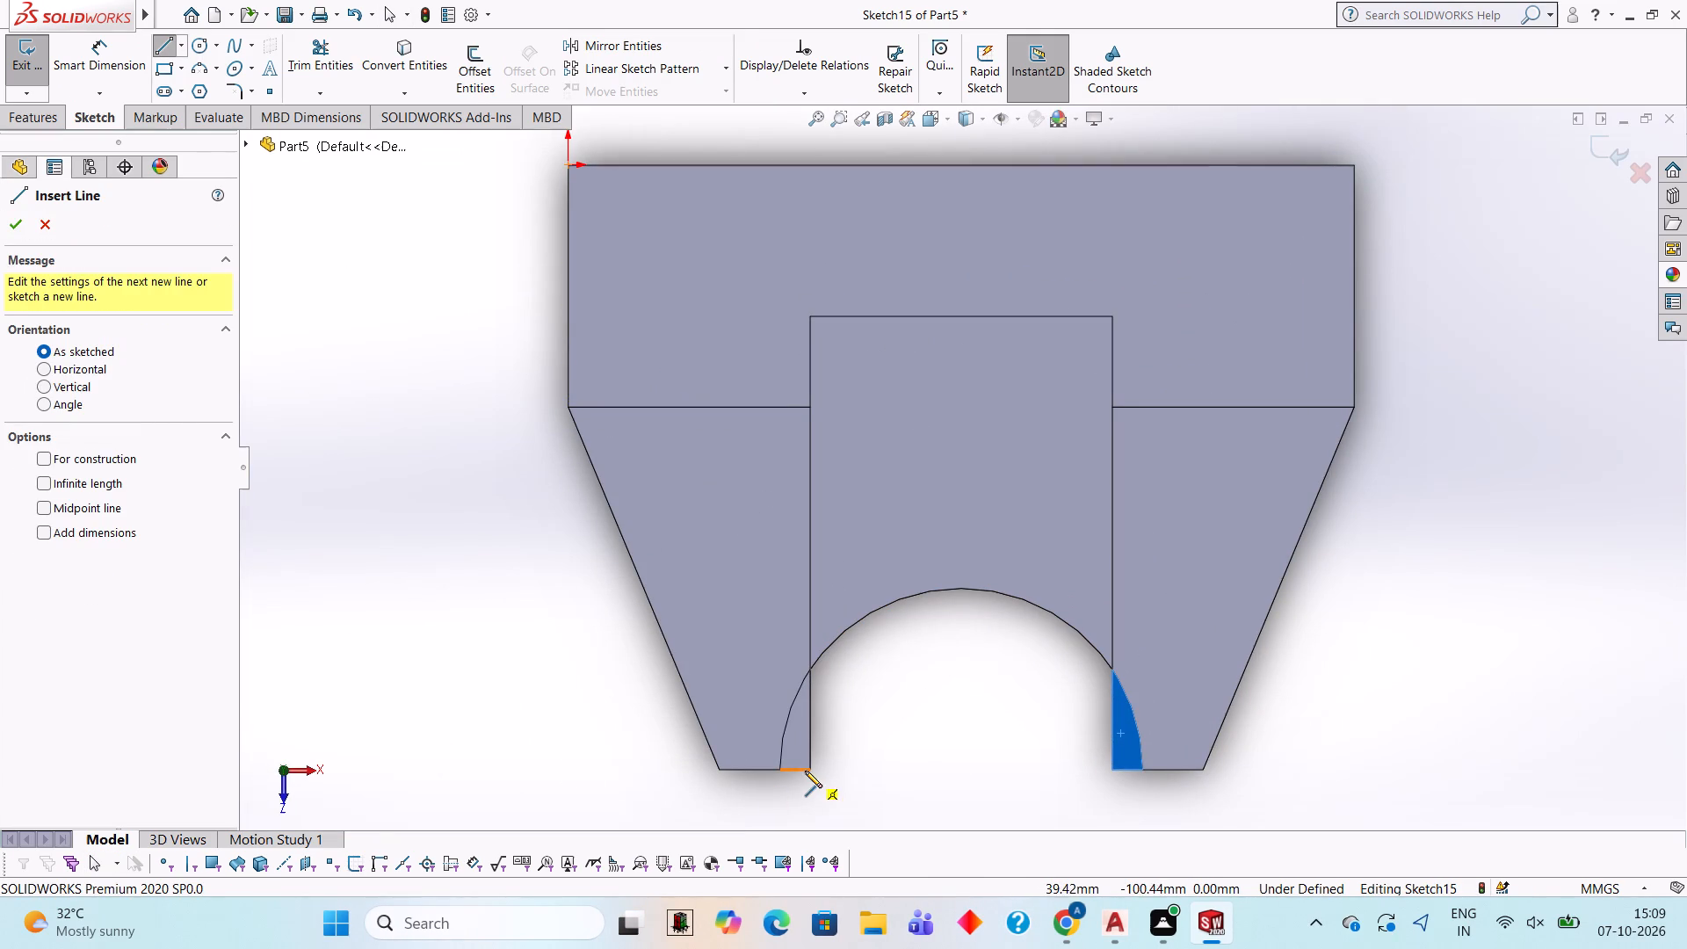
{"action": "left_click", "coordinate": [812, 767]}
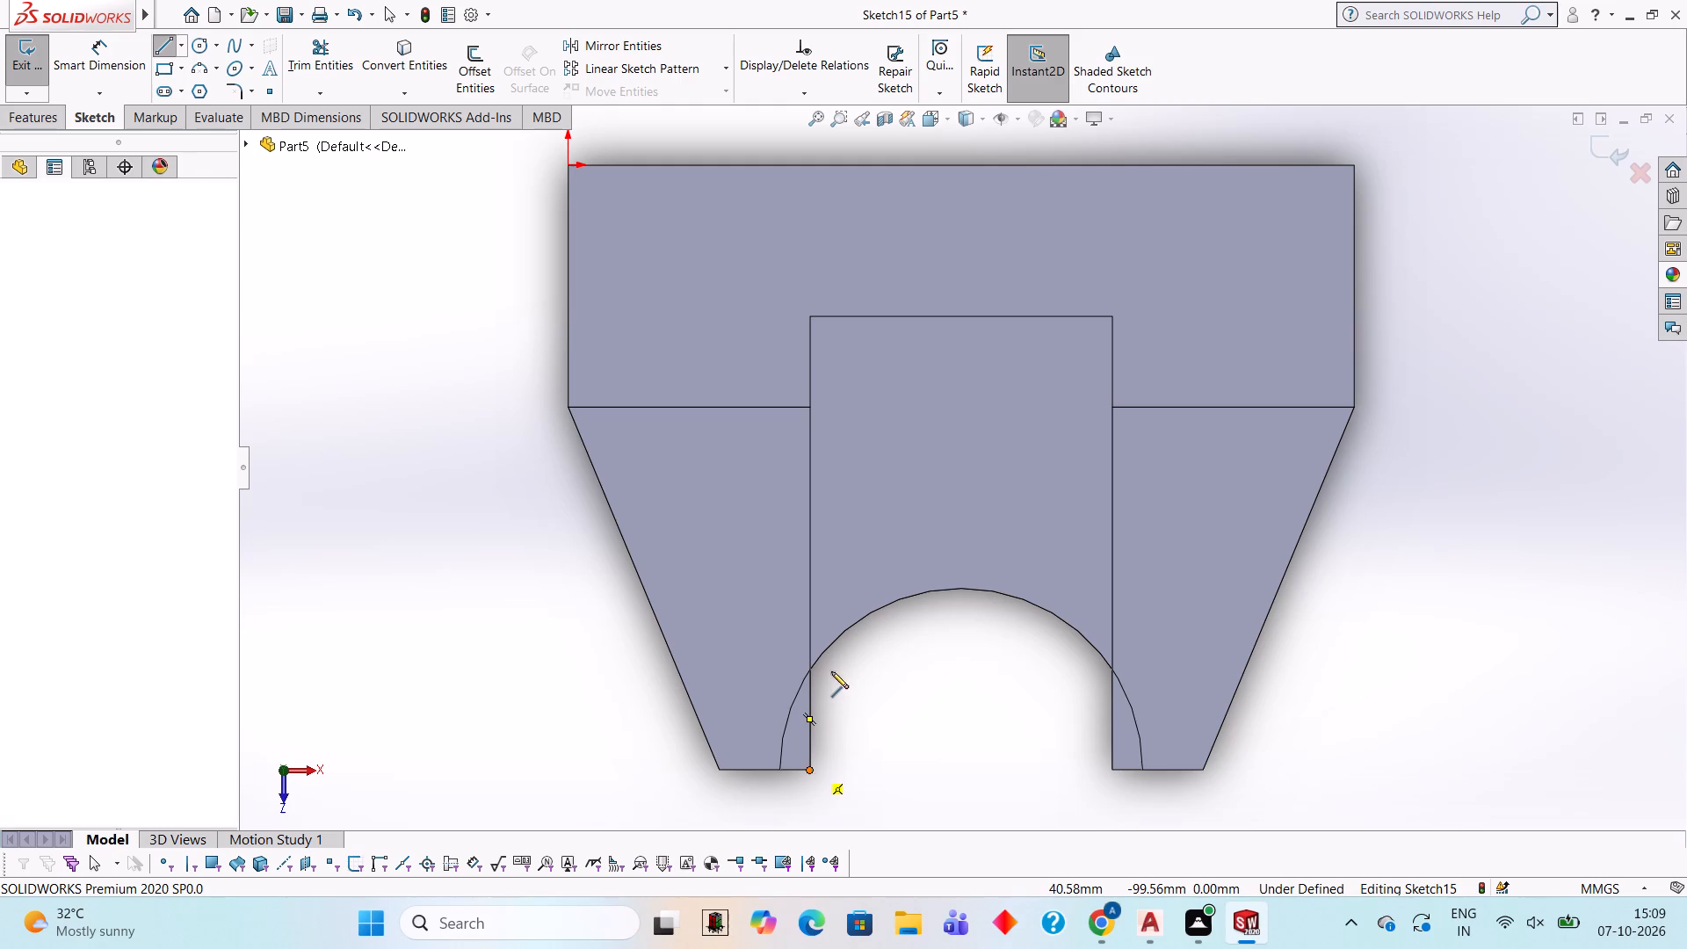
{"action": "left_click", "coordinate": [809, 672]}
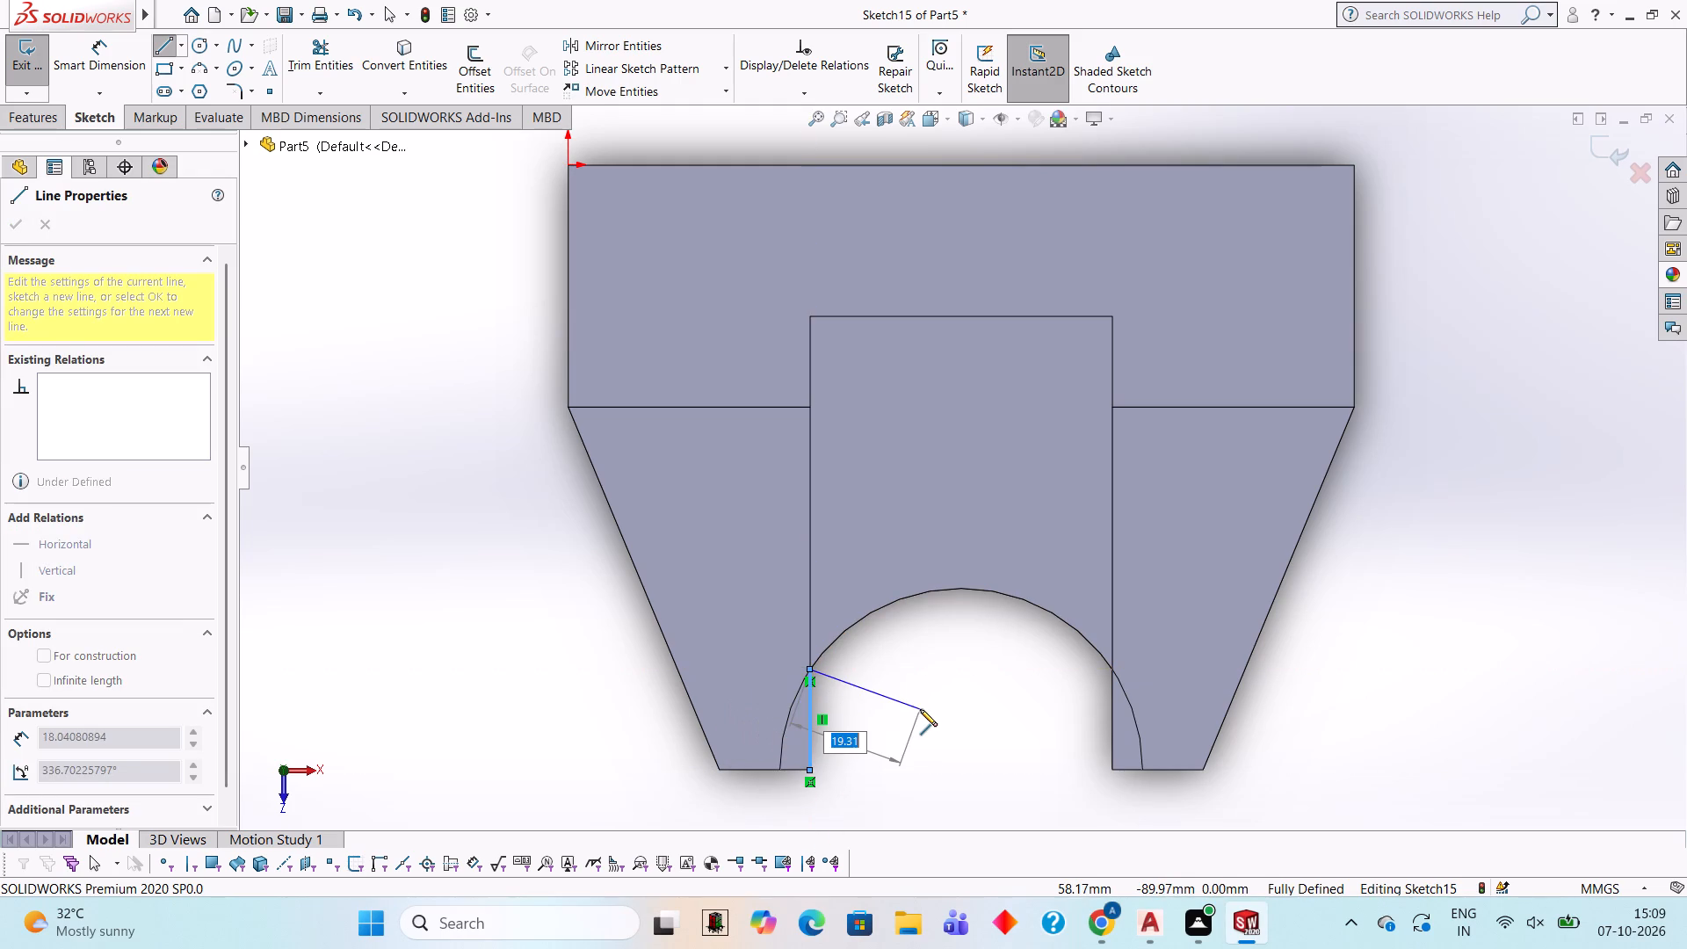
{"action": "key", "text": "Escape"}
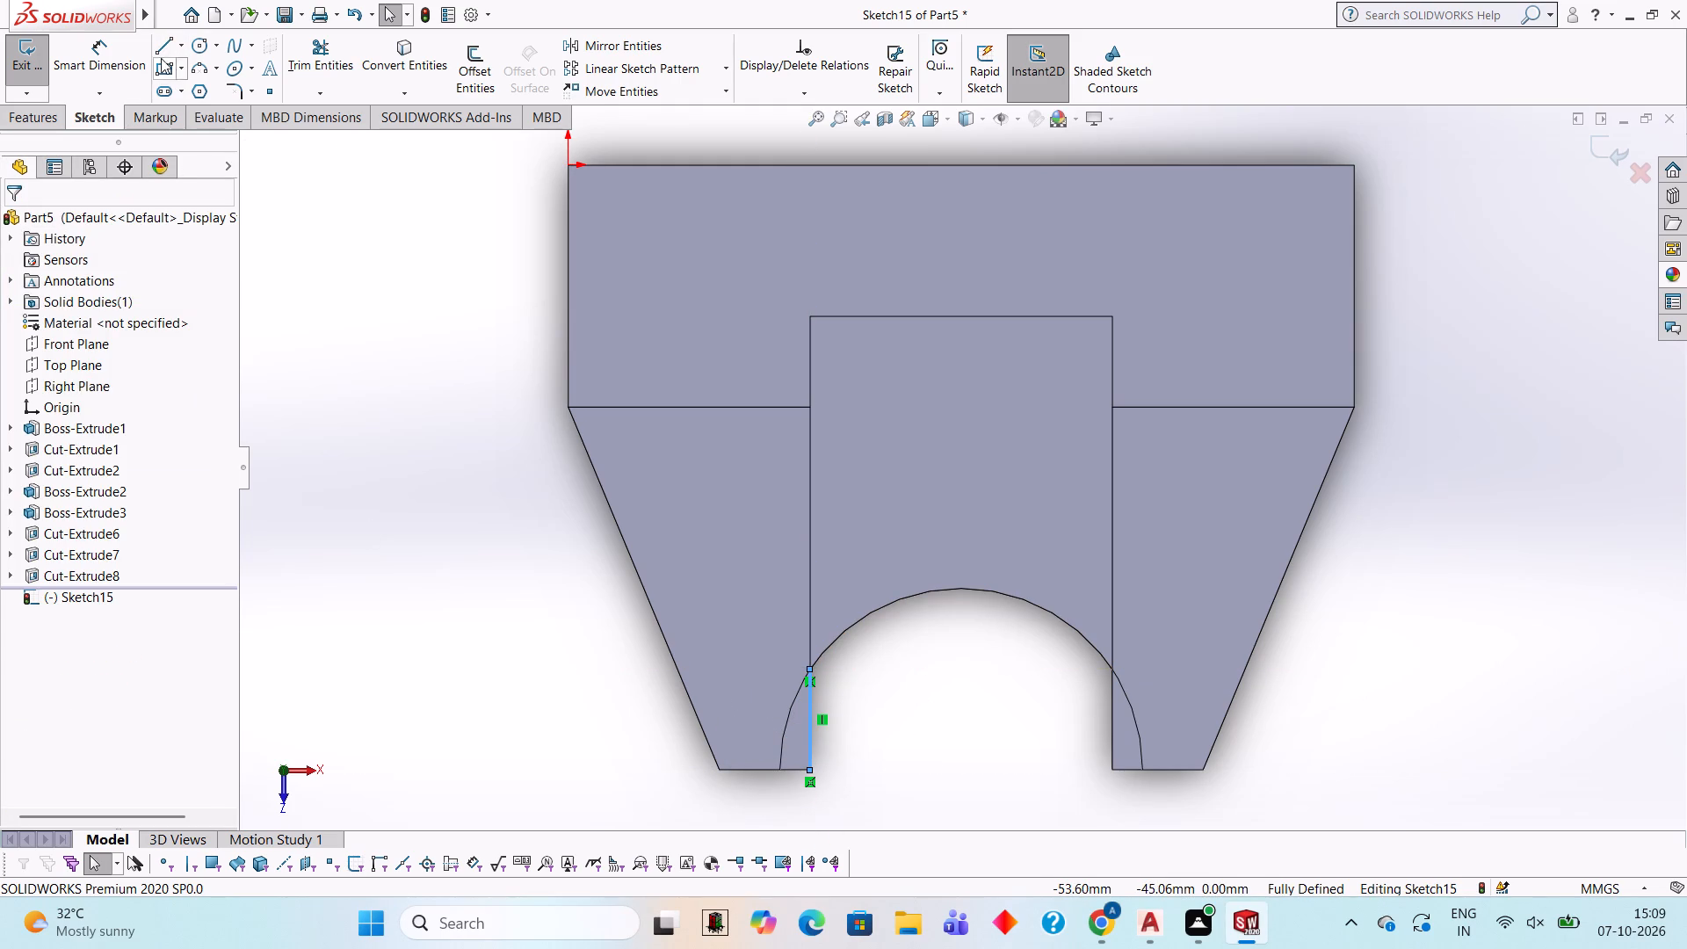
{"action": "left_click", "coordinate": [155, 54]}
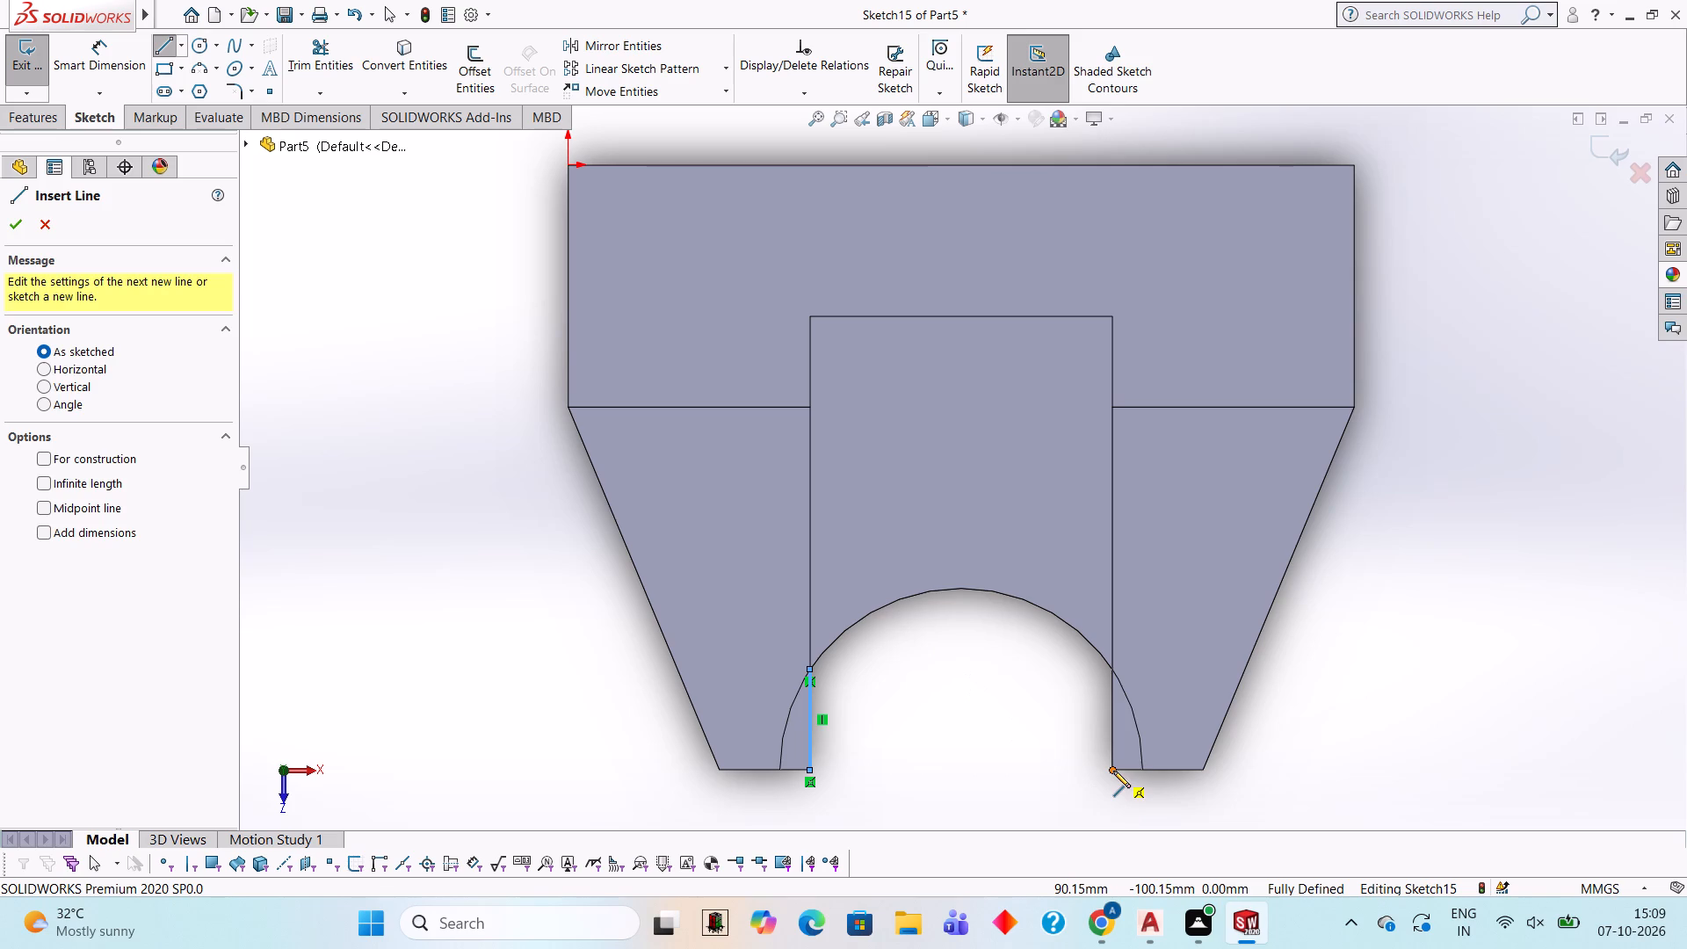
{"action": "left_click", "coordinate": [1113, 771]}
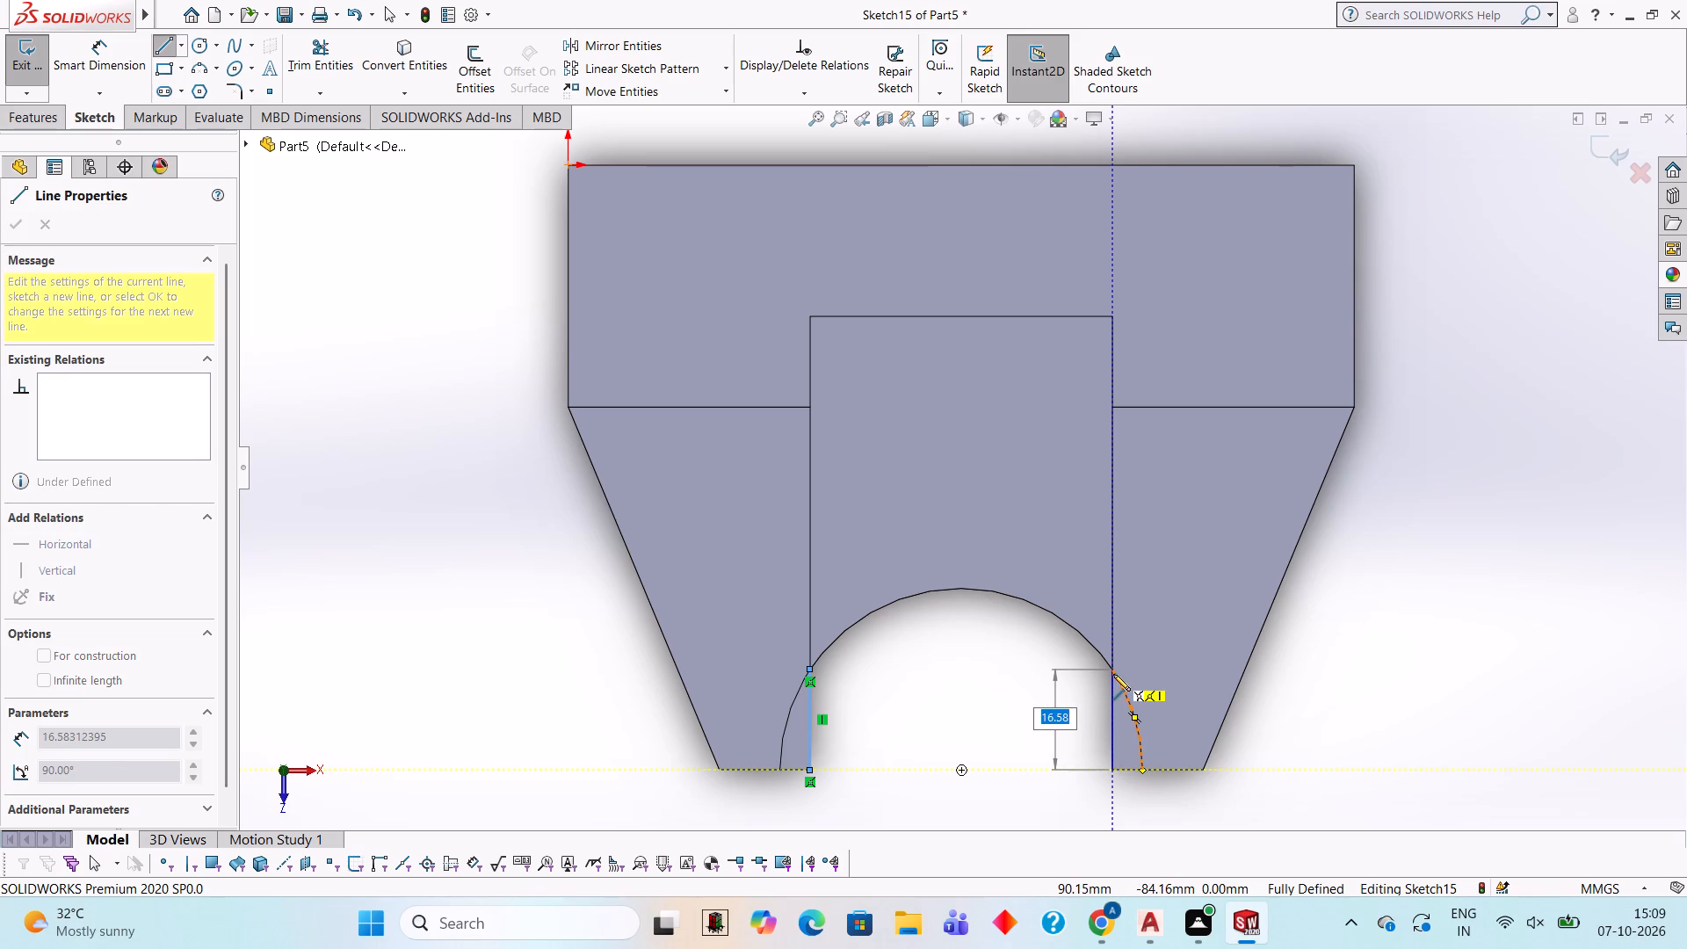
{"action": "left_click", "coordinate": [1111, 671]}
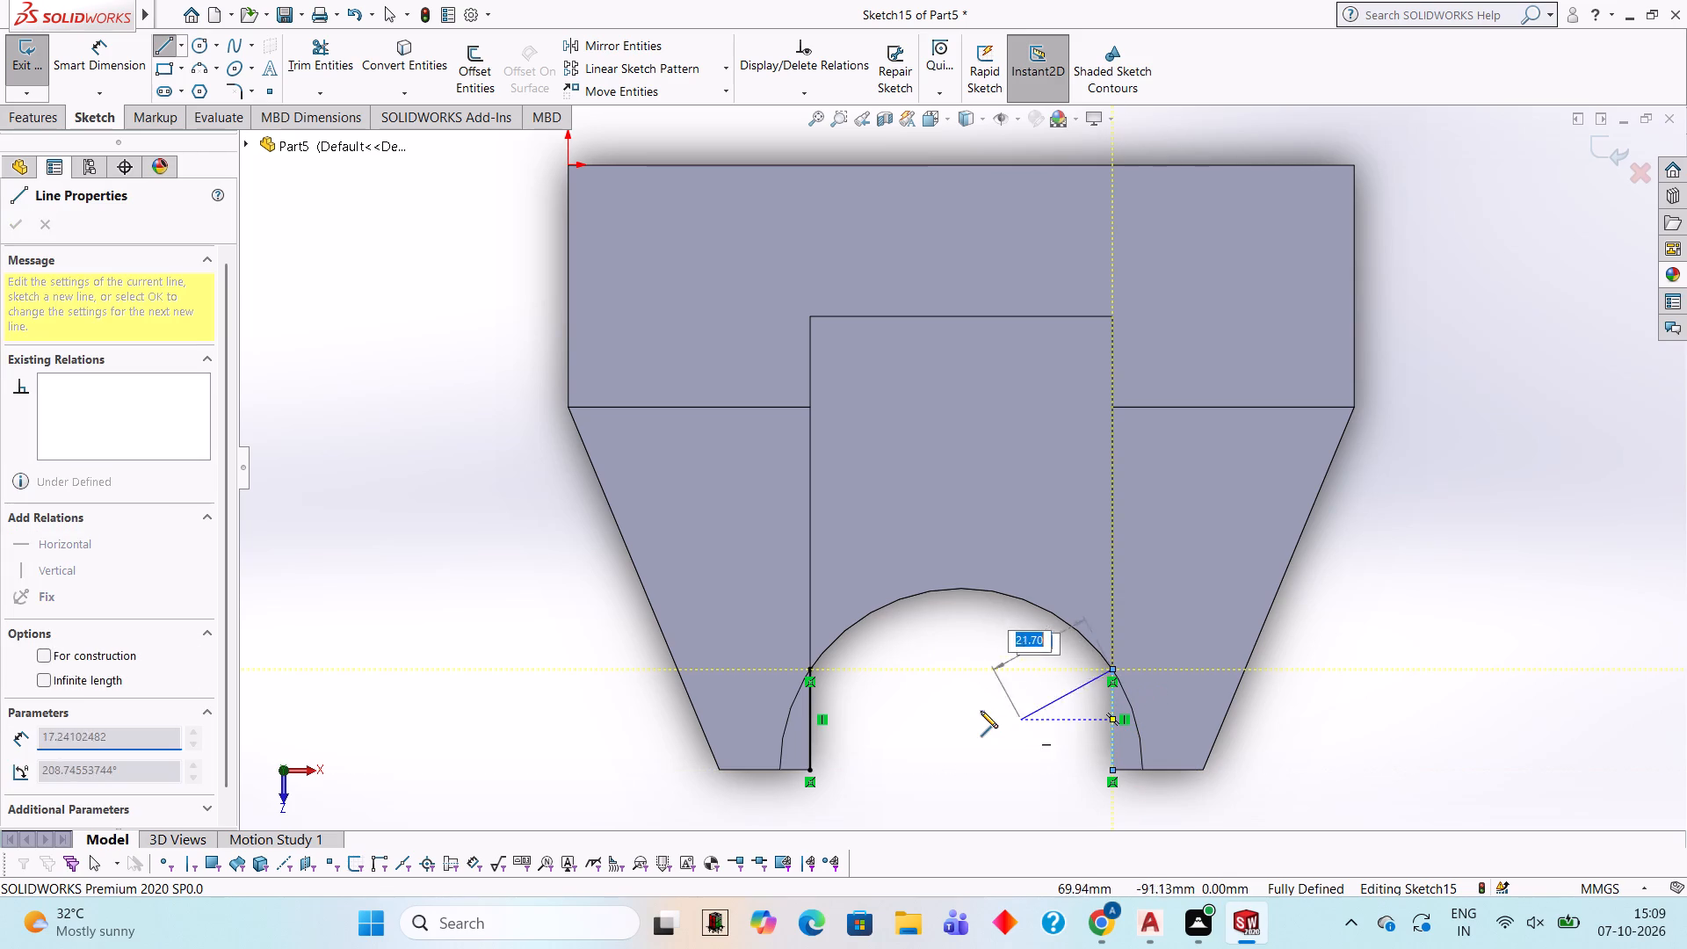
{"action": "key", "text": "Escape"}
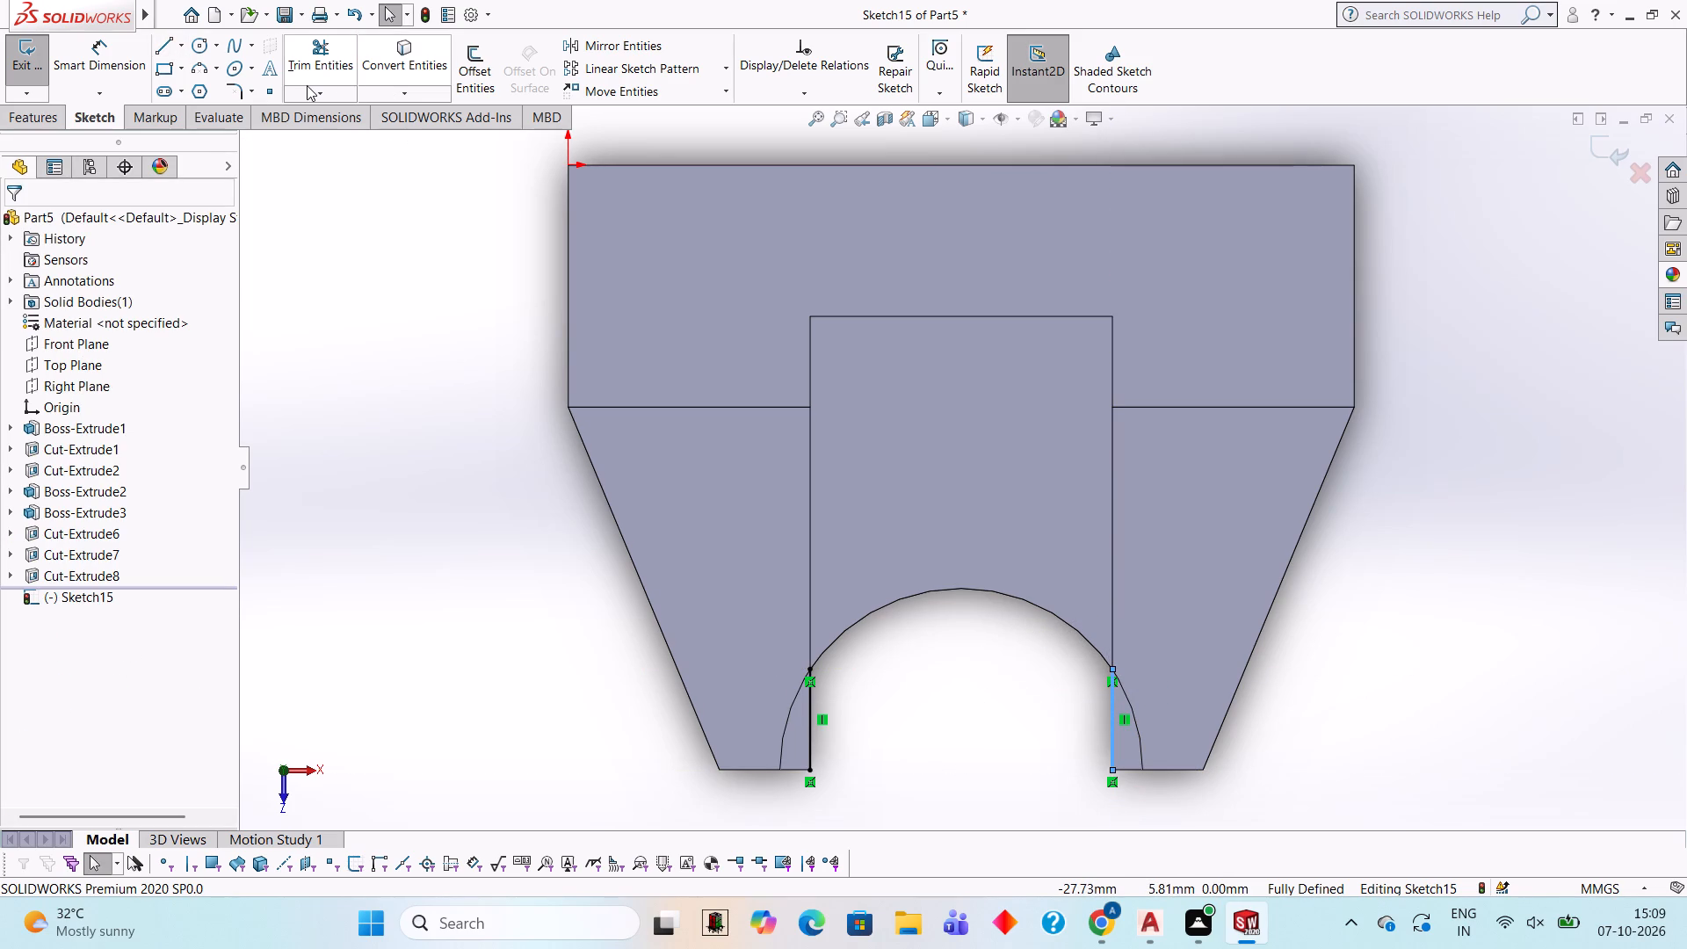
Draw a short line along the +X ledge's outer edge, from its inner corner to the end of the arc.
{"action": "left_click", "coordinate": [165, 50]}
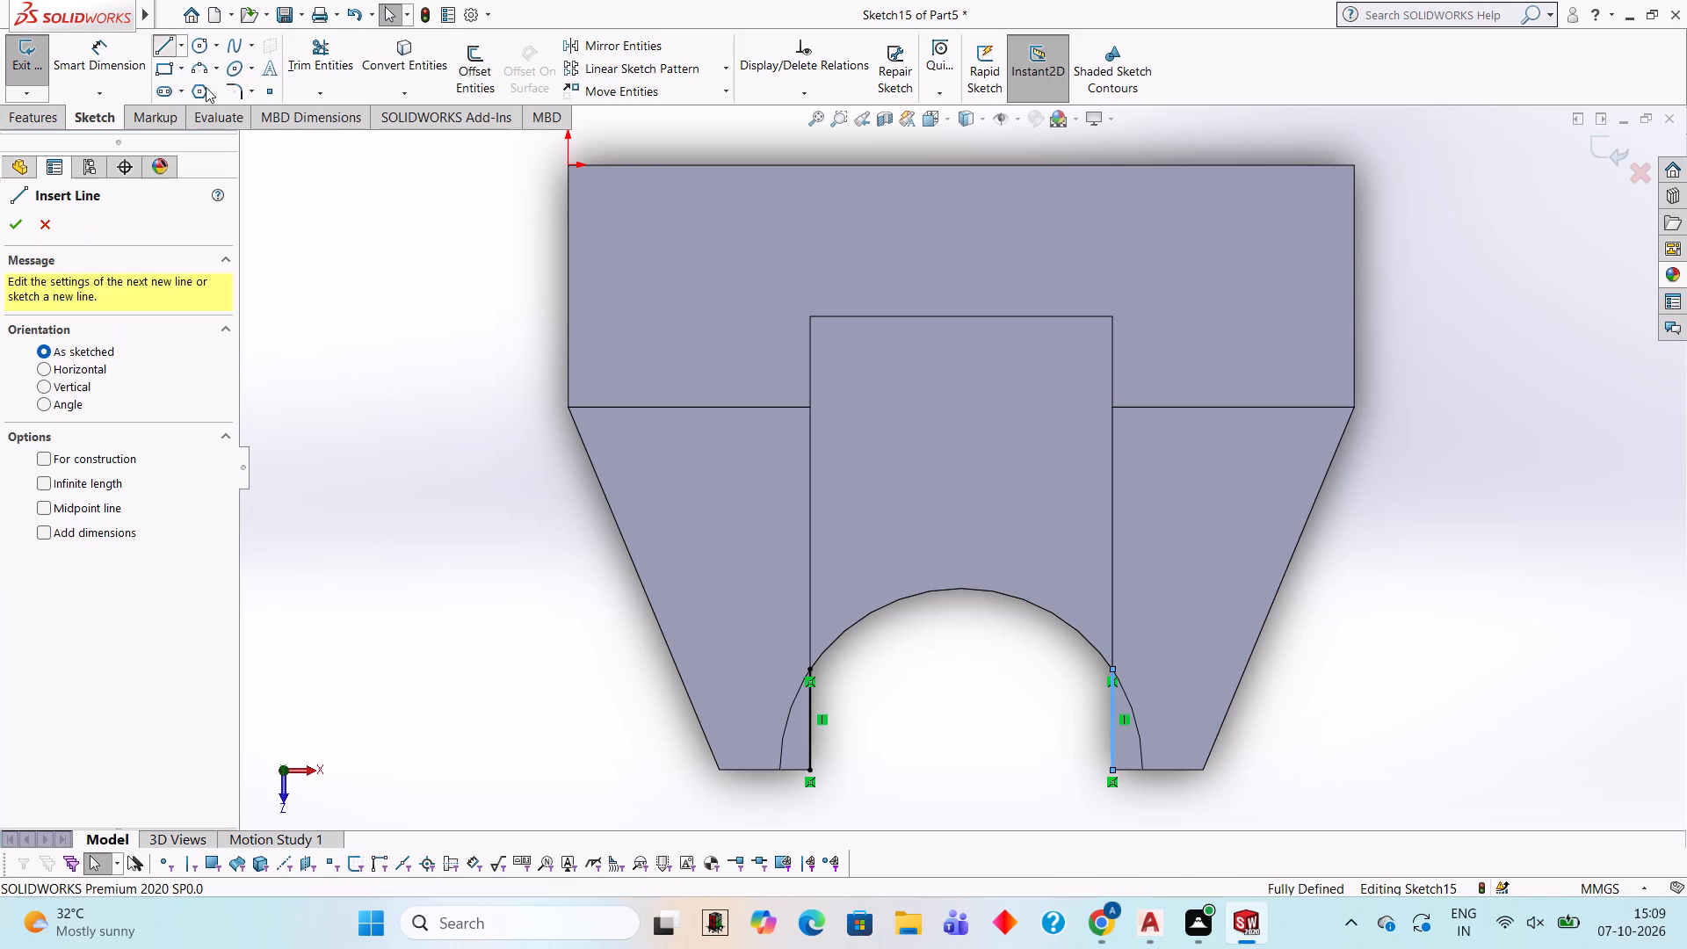
{"action": "left_click", "coordinate": [1113, 769]}
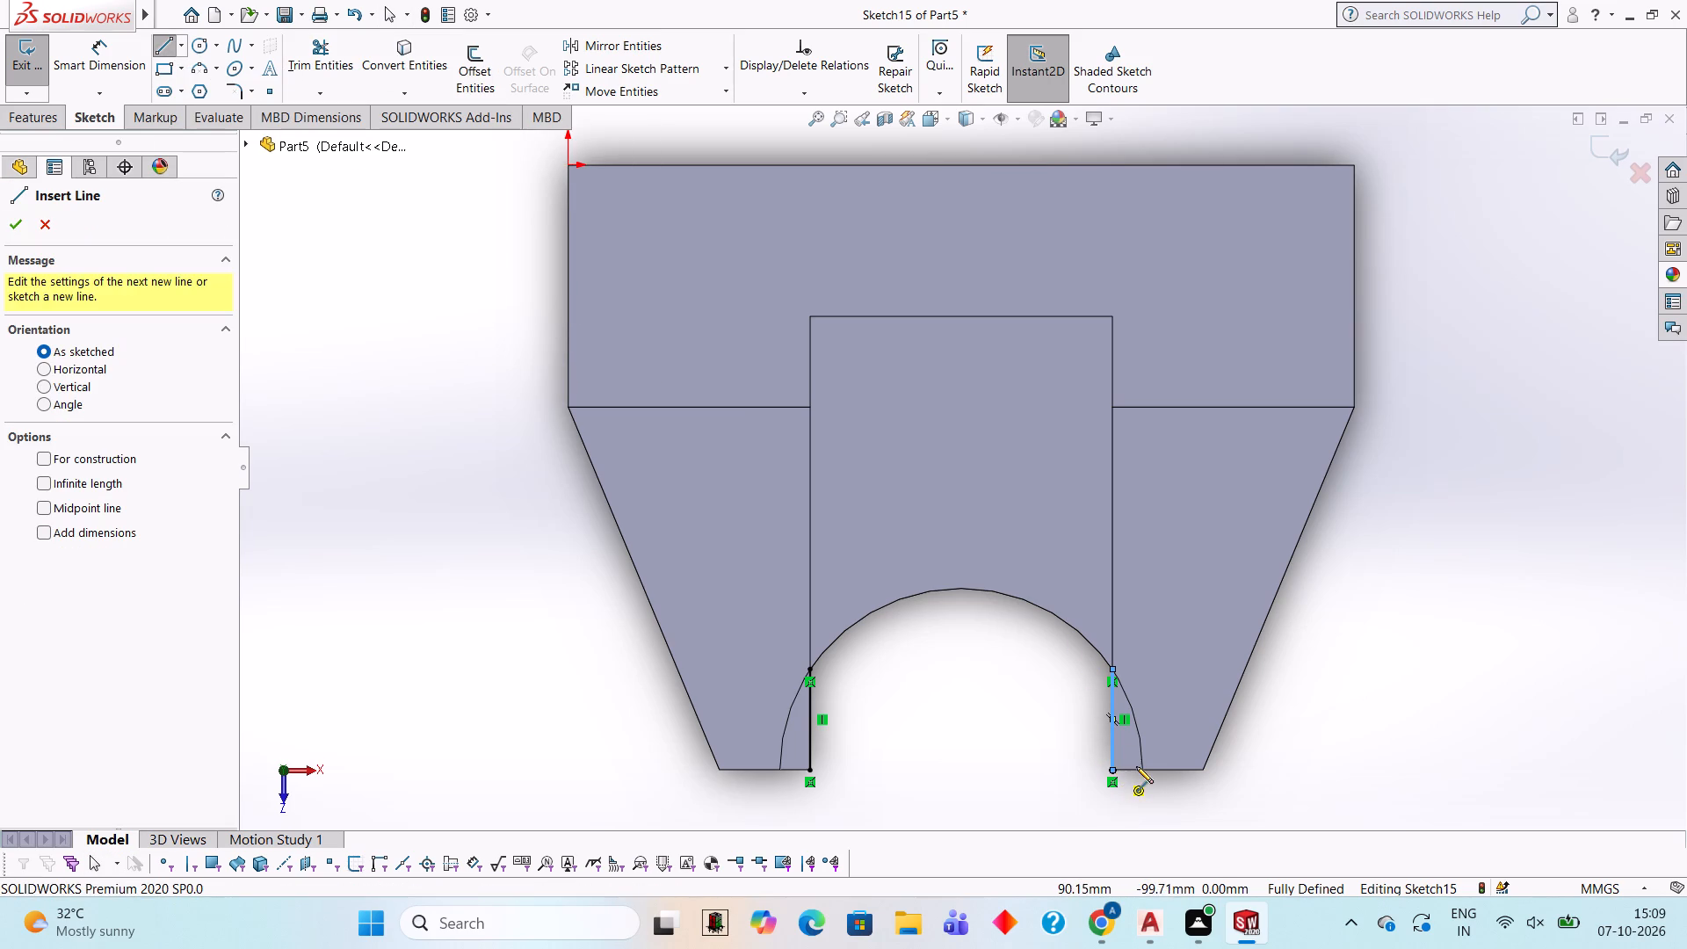
{"action": "left_click", "coordinate": [1142, 769]}
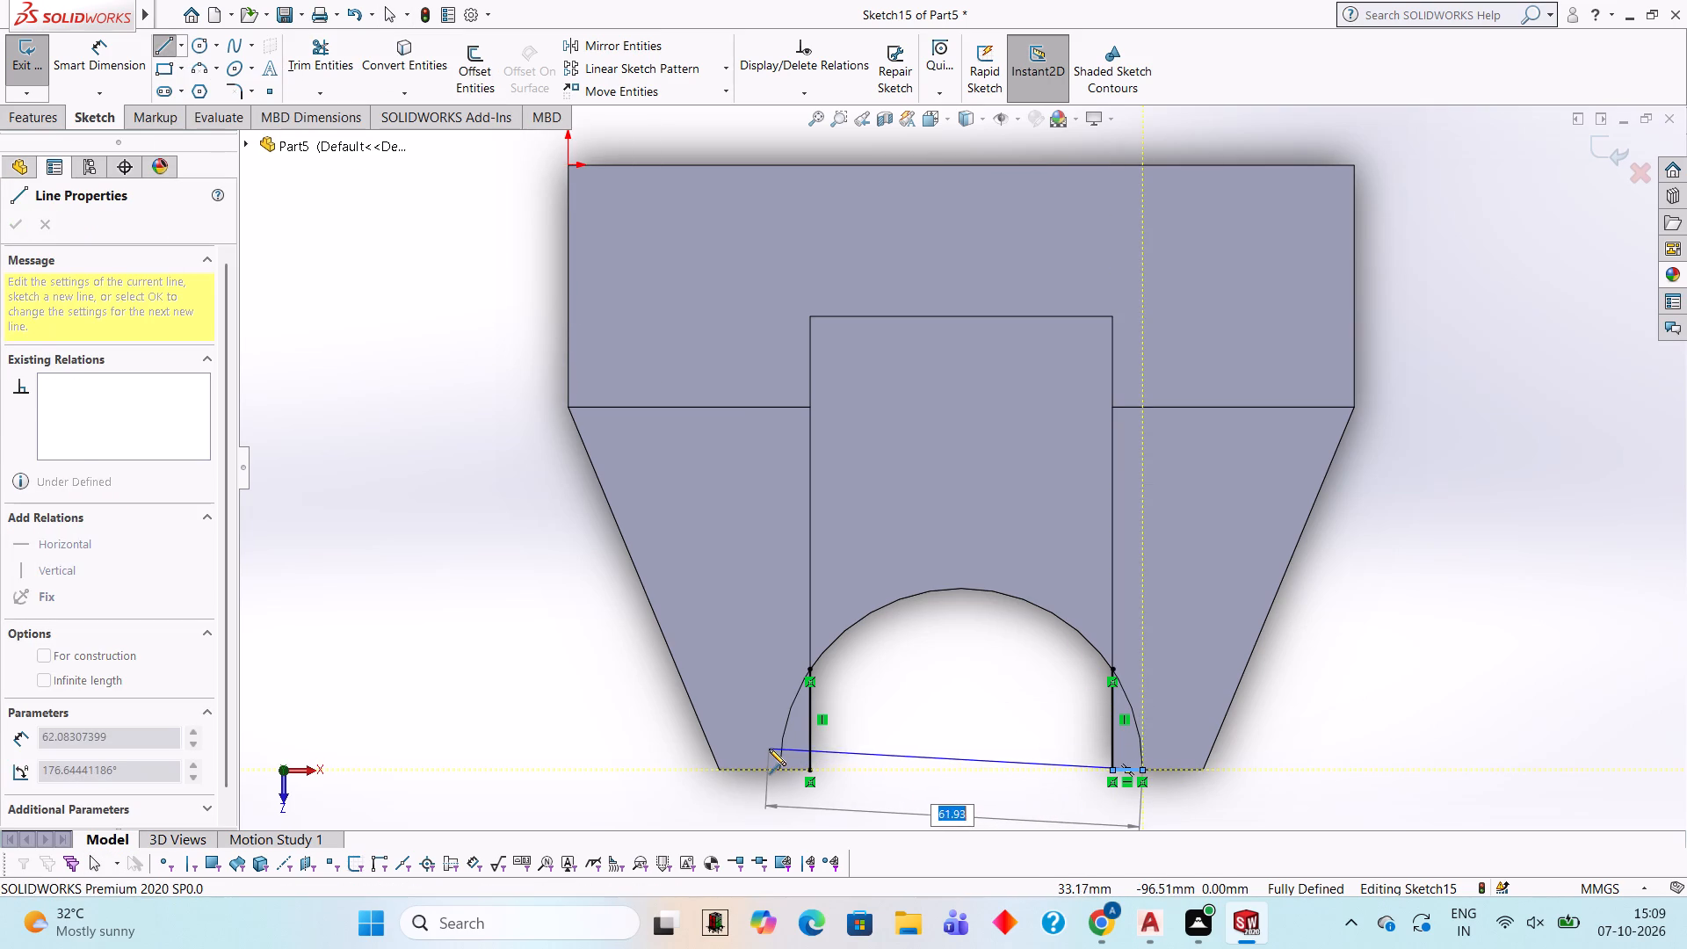
{"action": "key", "text": "Escape"}
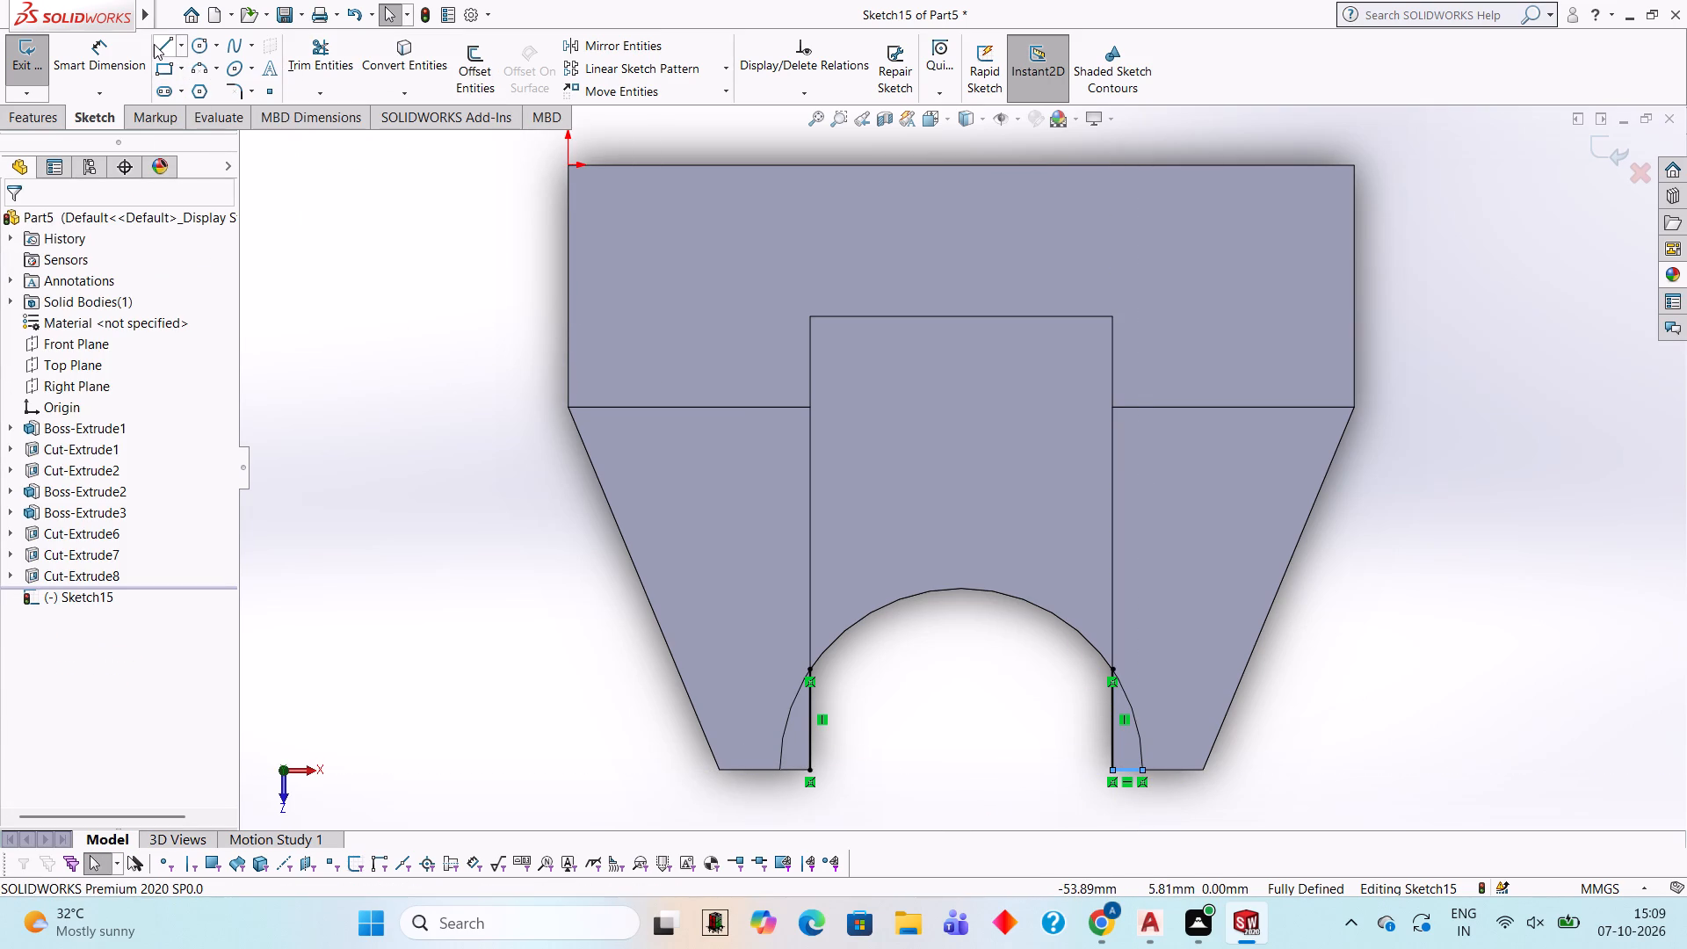
Draw a 5 mm line along the −X ledge's outer edge, from its inner corner to the end of the arc.
{"action": "left_click", "coordinate": [154, 44]}
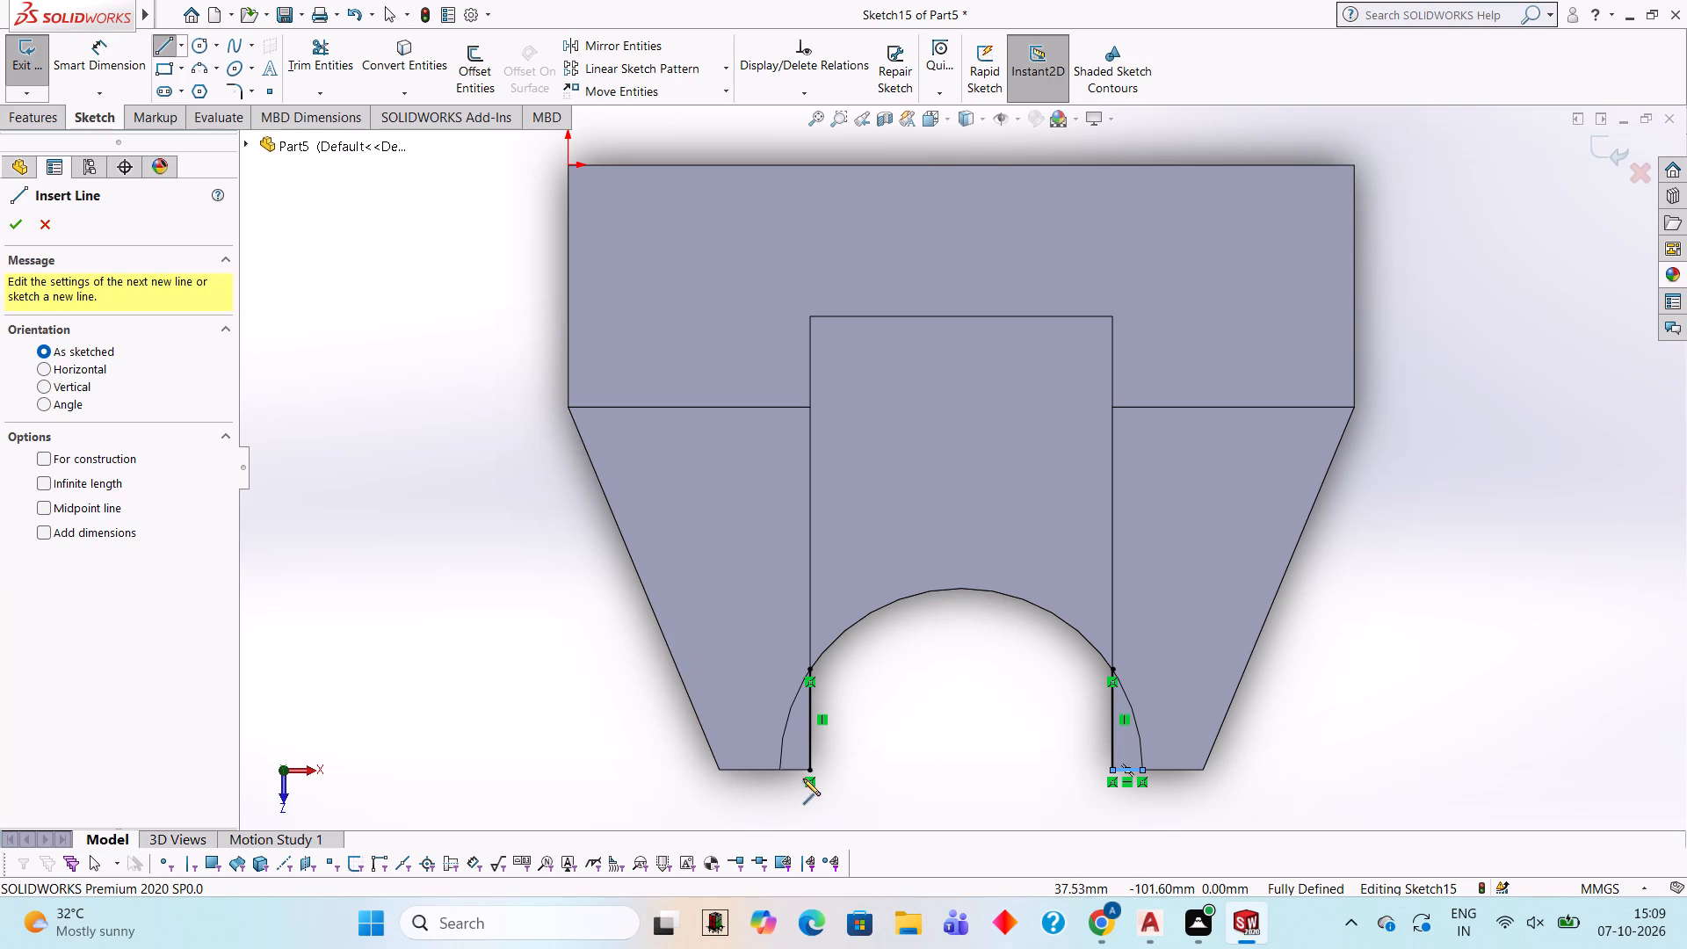
{"action": "left_click", "coordinate": [811, 768]}
{"action": "left_click", "coordinate": [778, 768]}
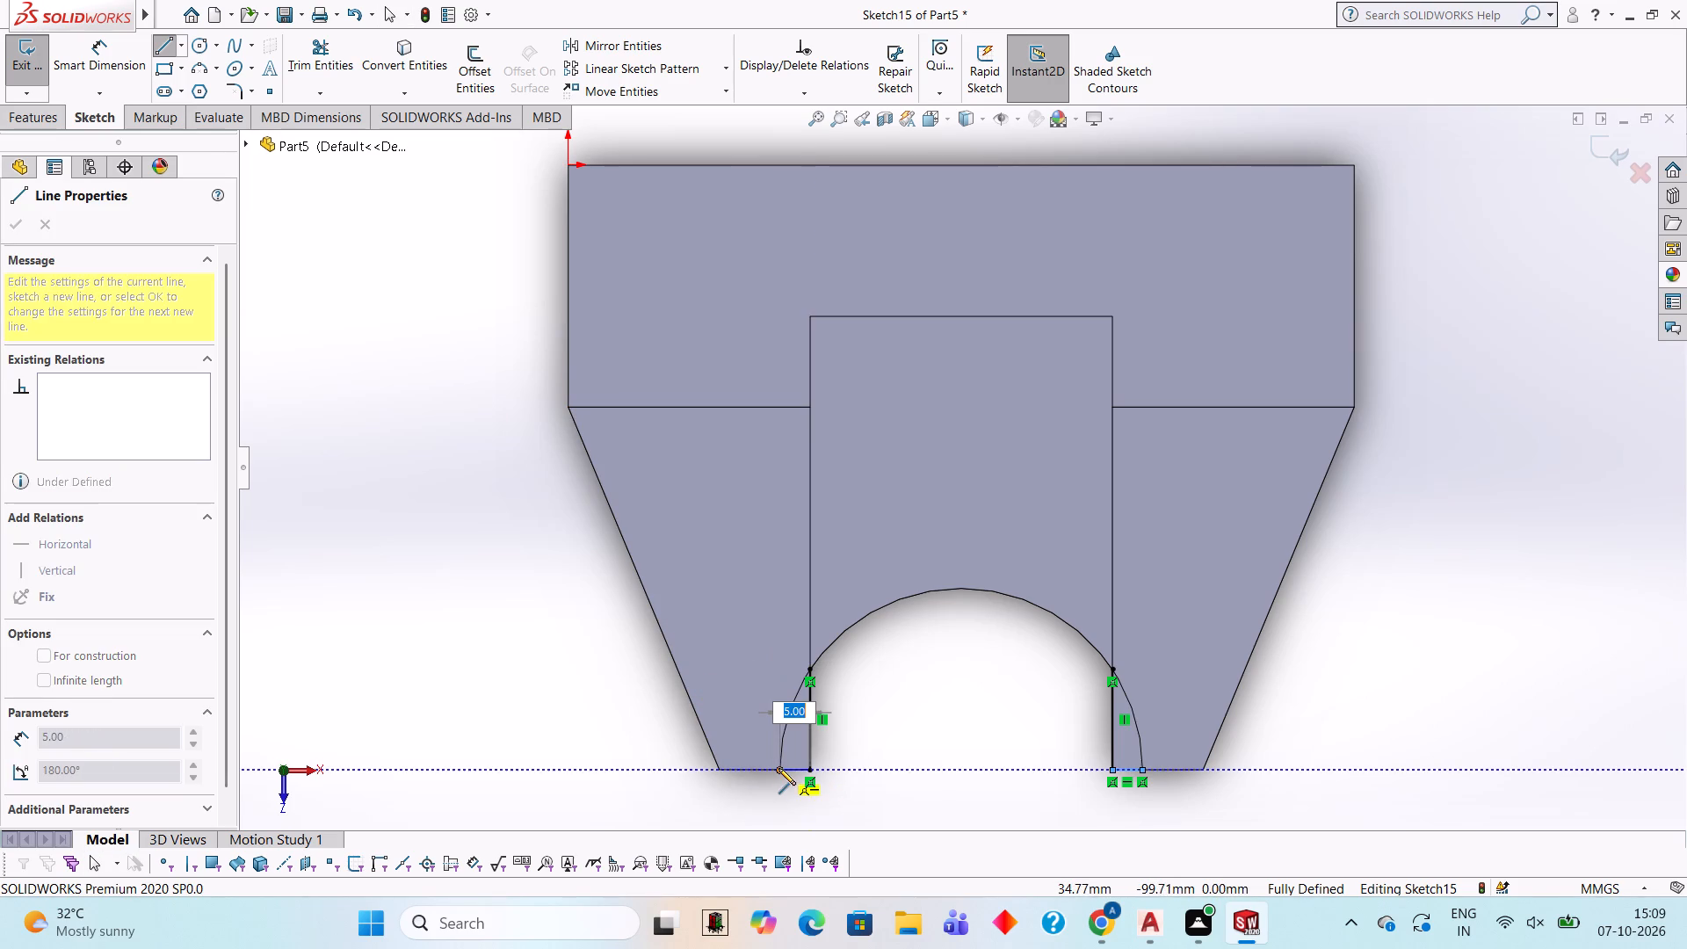
{"action": "key", "text": "Escape"}
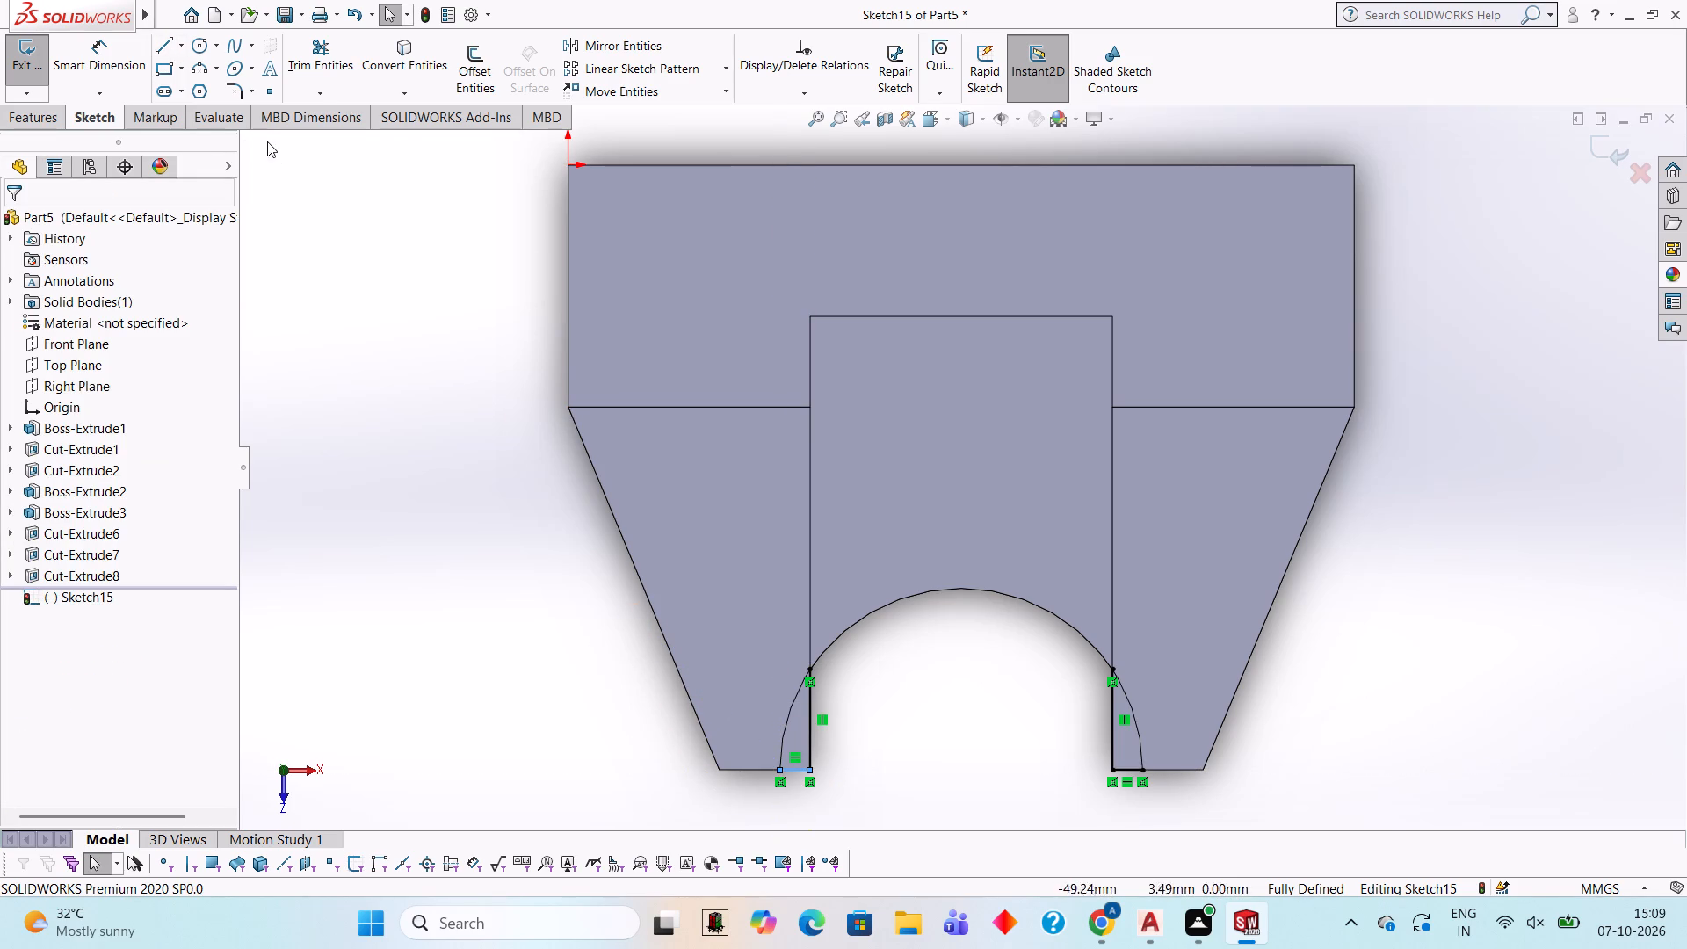
Draw a 30 mm radius circle centred on the semicircular cut and trim it to the short arcs bounding the two ledges.
{"action": "left_click", "coordinate": [202, 46]}
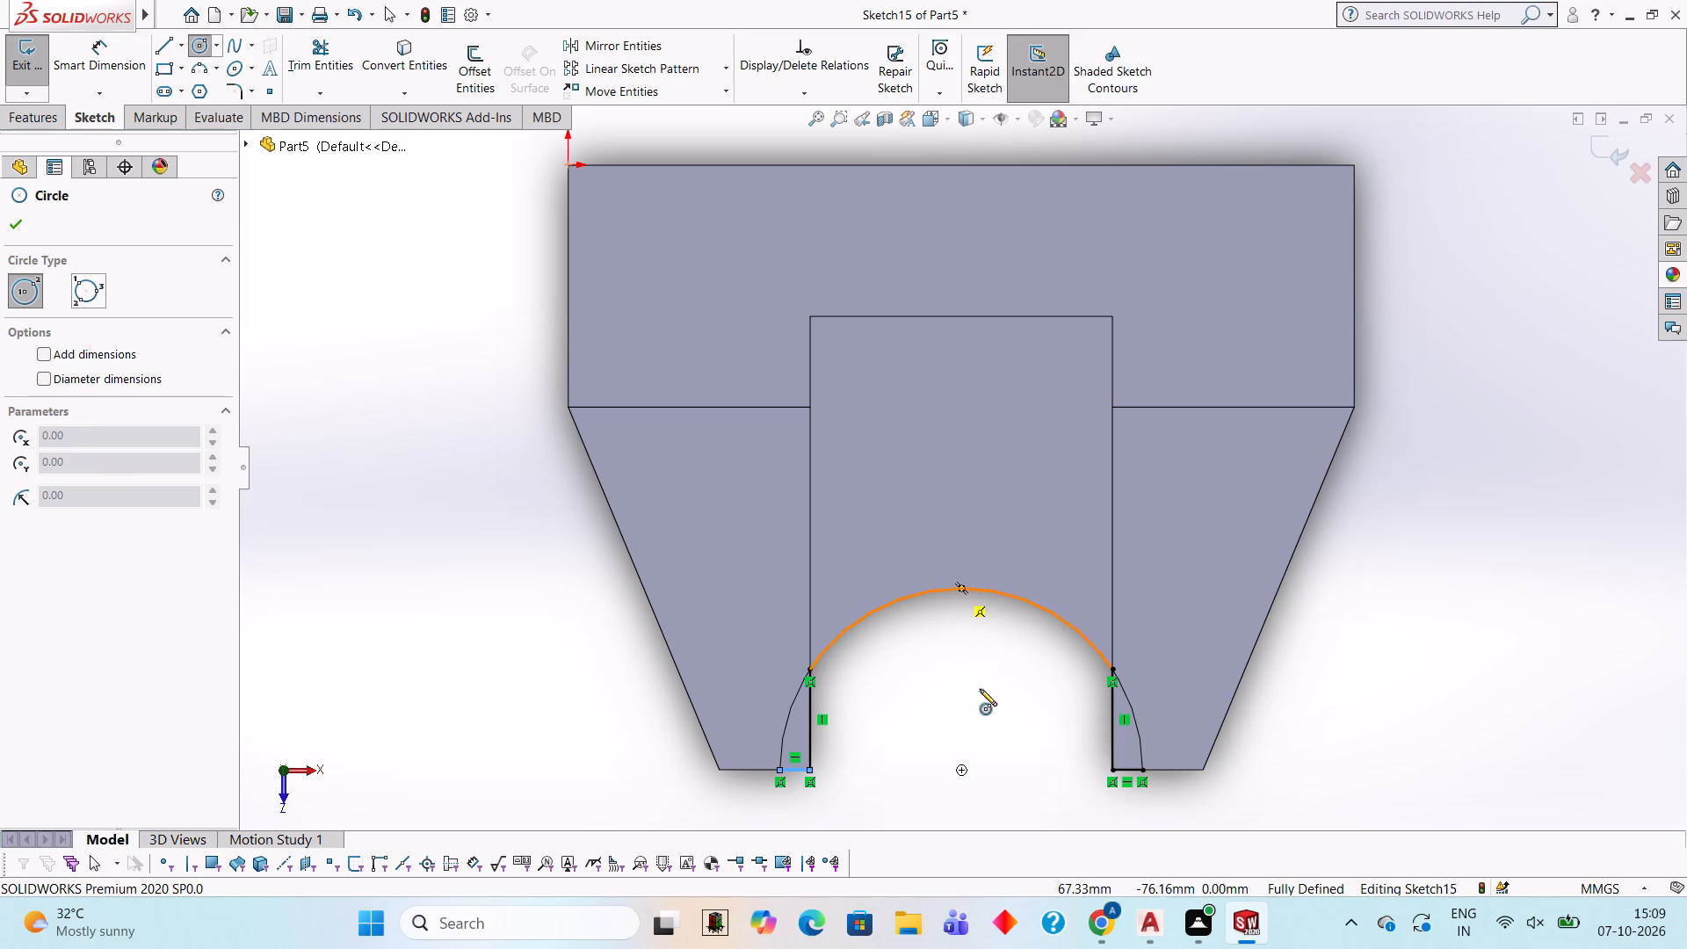
{"action": "left_click", "coordinate": [961, 771]}
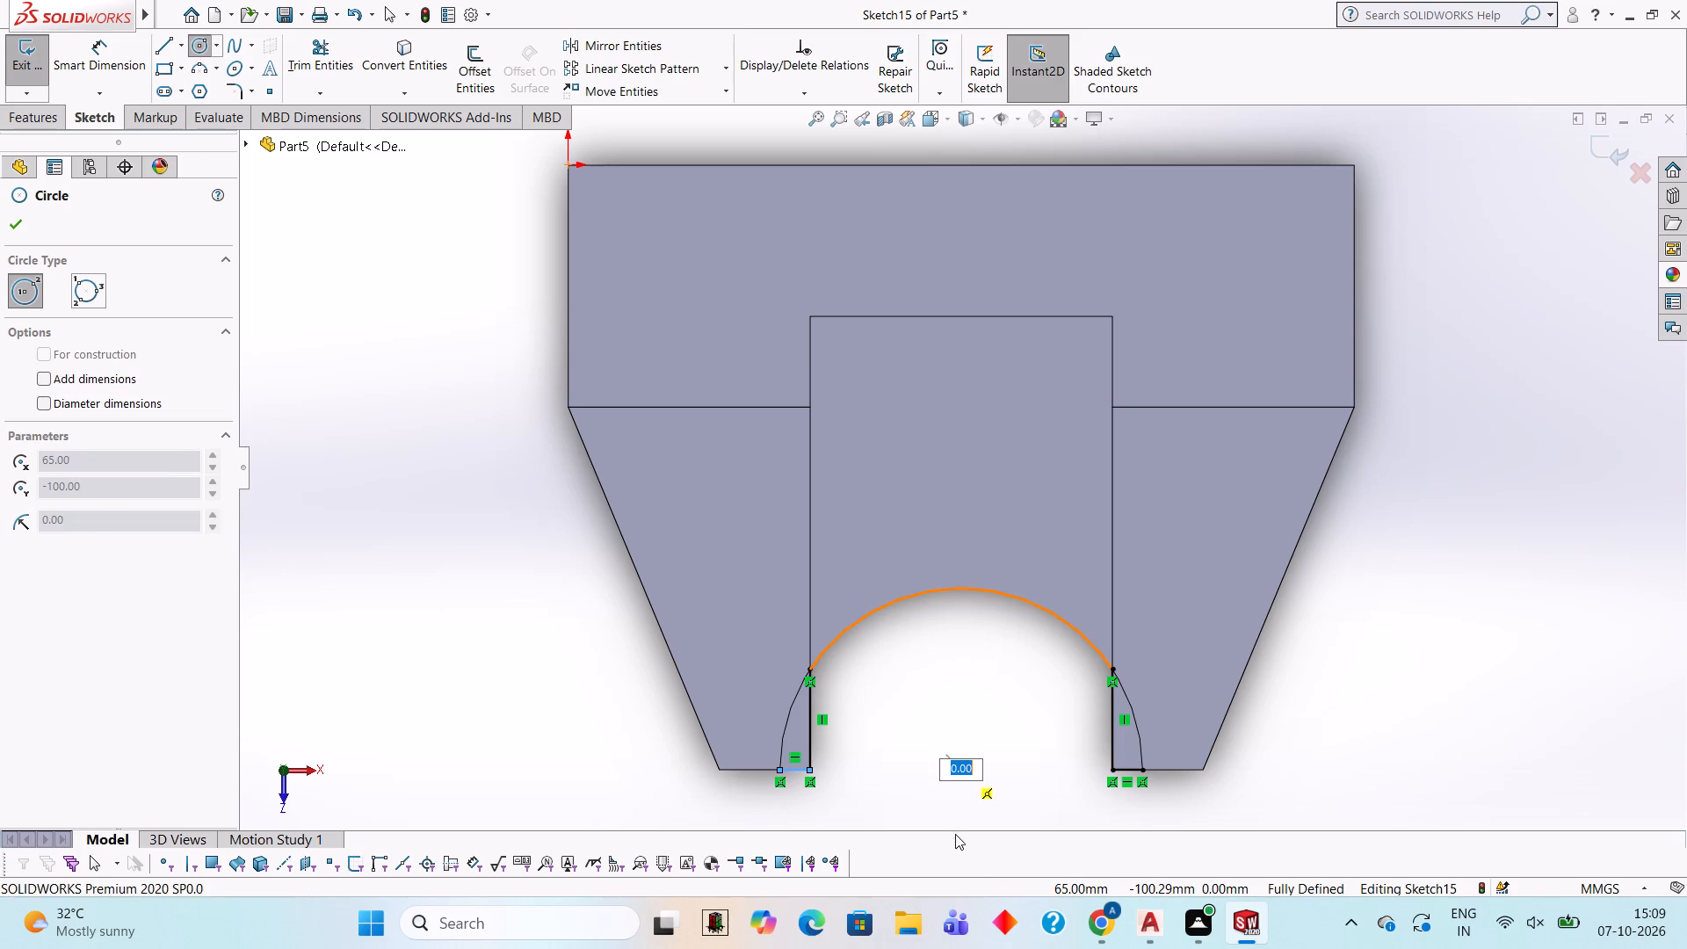
{"action": "scroll", "coordinate": [955, 805], "scroll_direction": "up", "scroll_amount": 3}
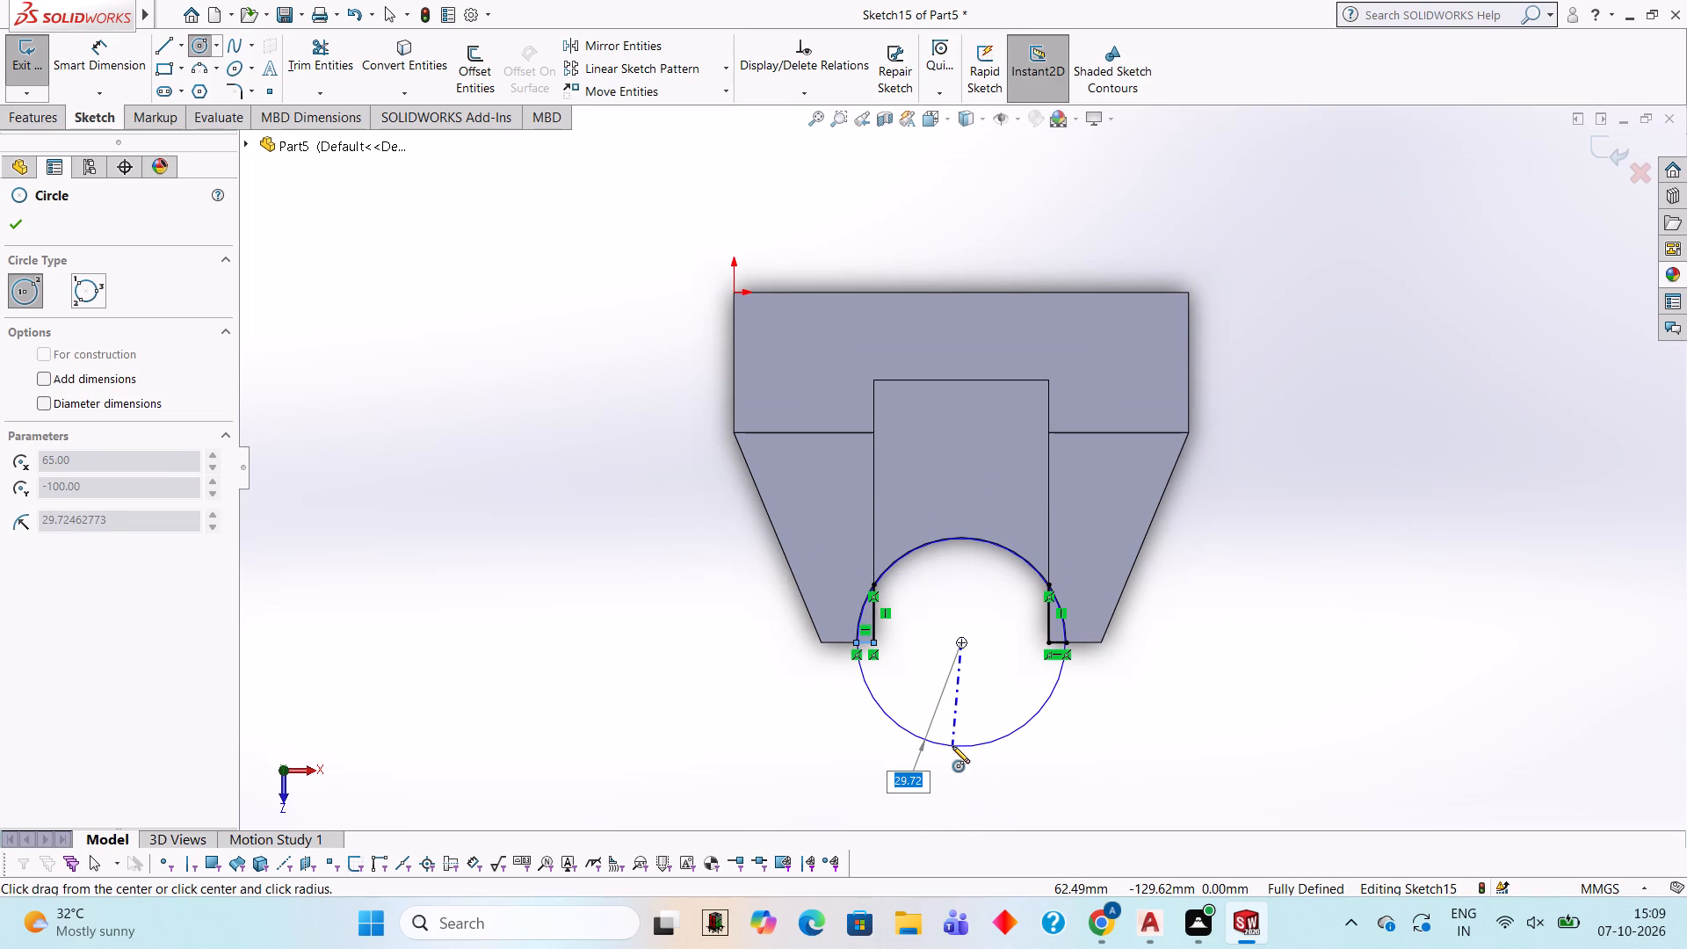
{"action": "key", "text": "3"}
{"action": "key", "text": "0"}
{"action": "key", "text": "Return"}
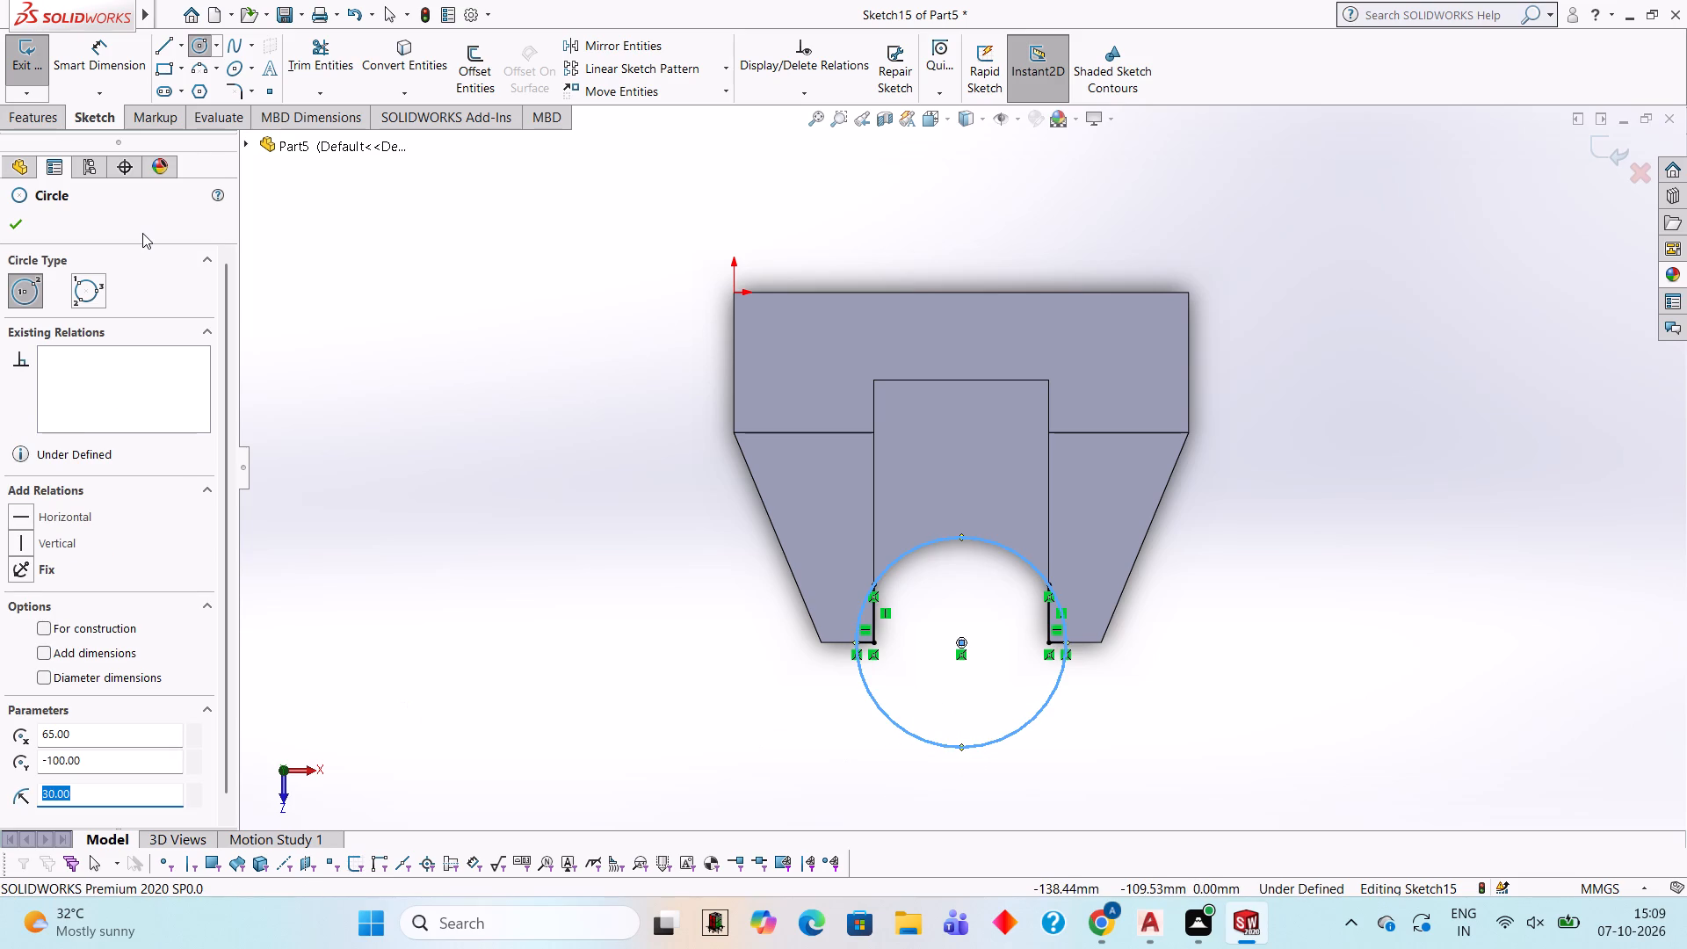
{"action": "left_click", "coordinate": [333, 40]}
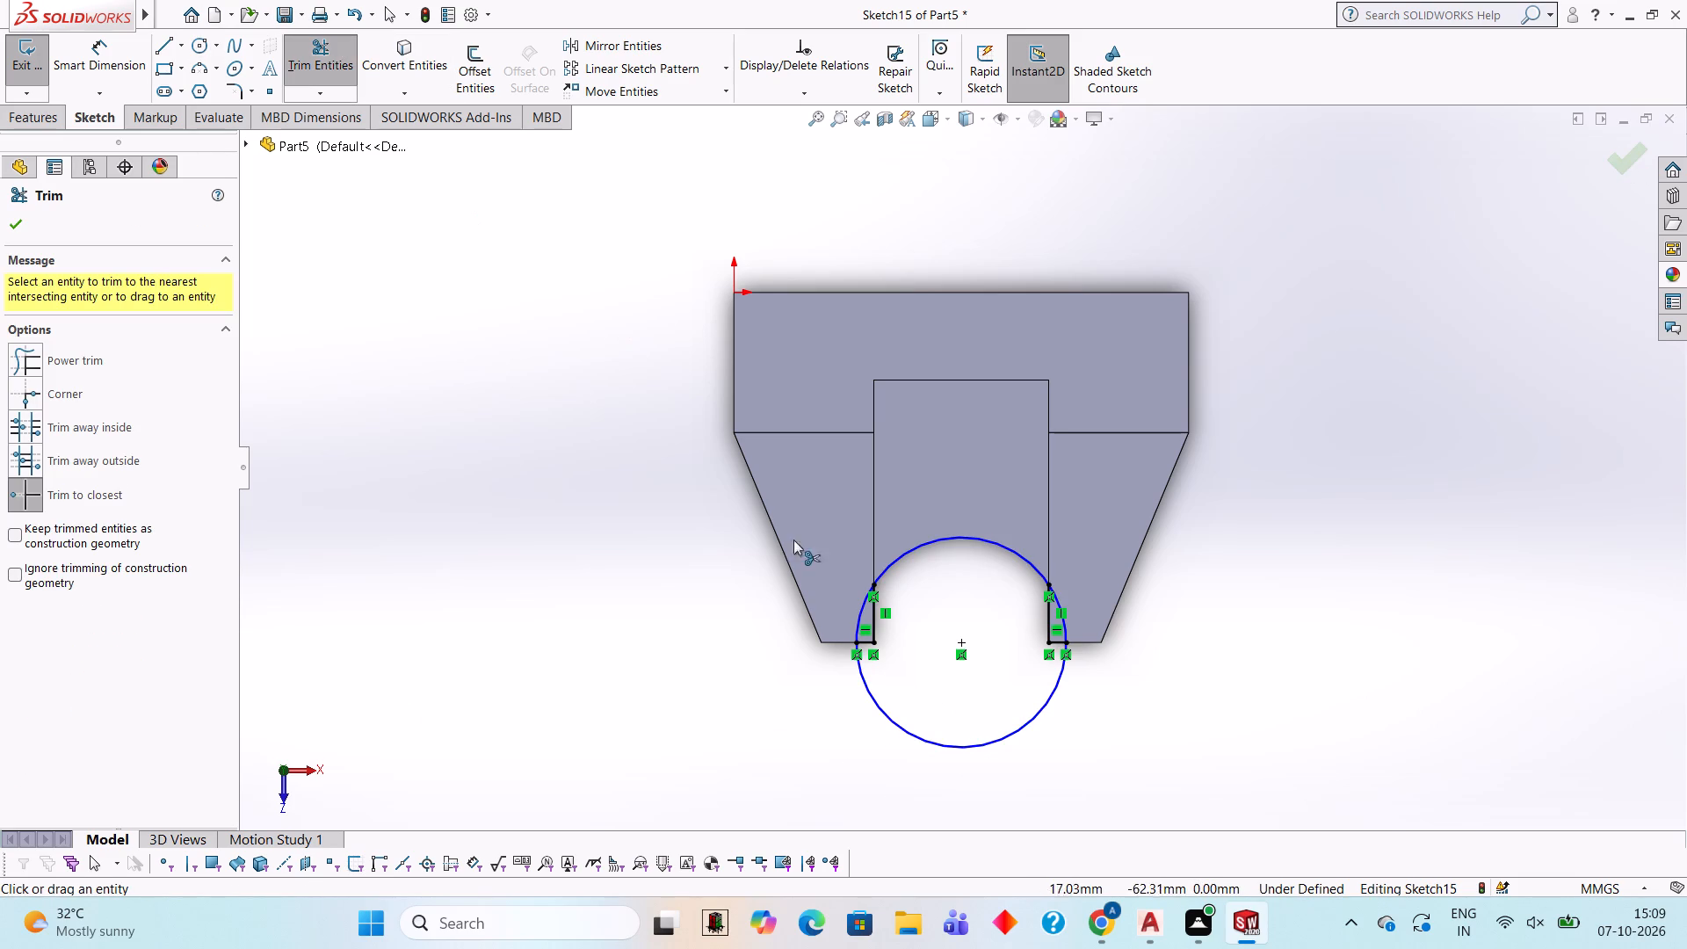
{"action": "left_click", "coordinate": [884, 718]}
{"action": "left_click", "coordinate": [909, 551]}
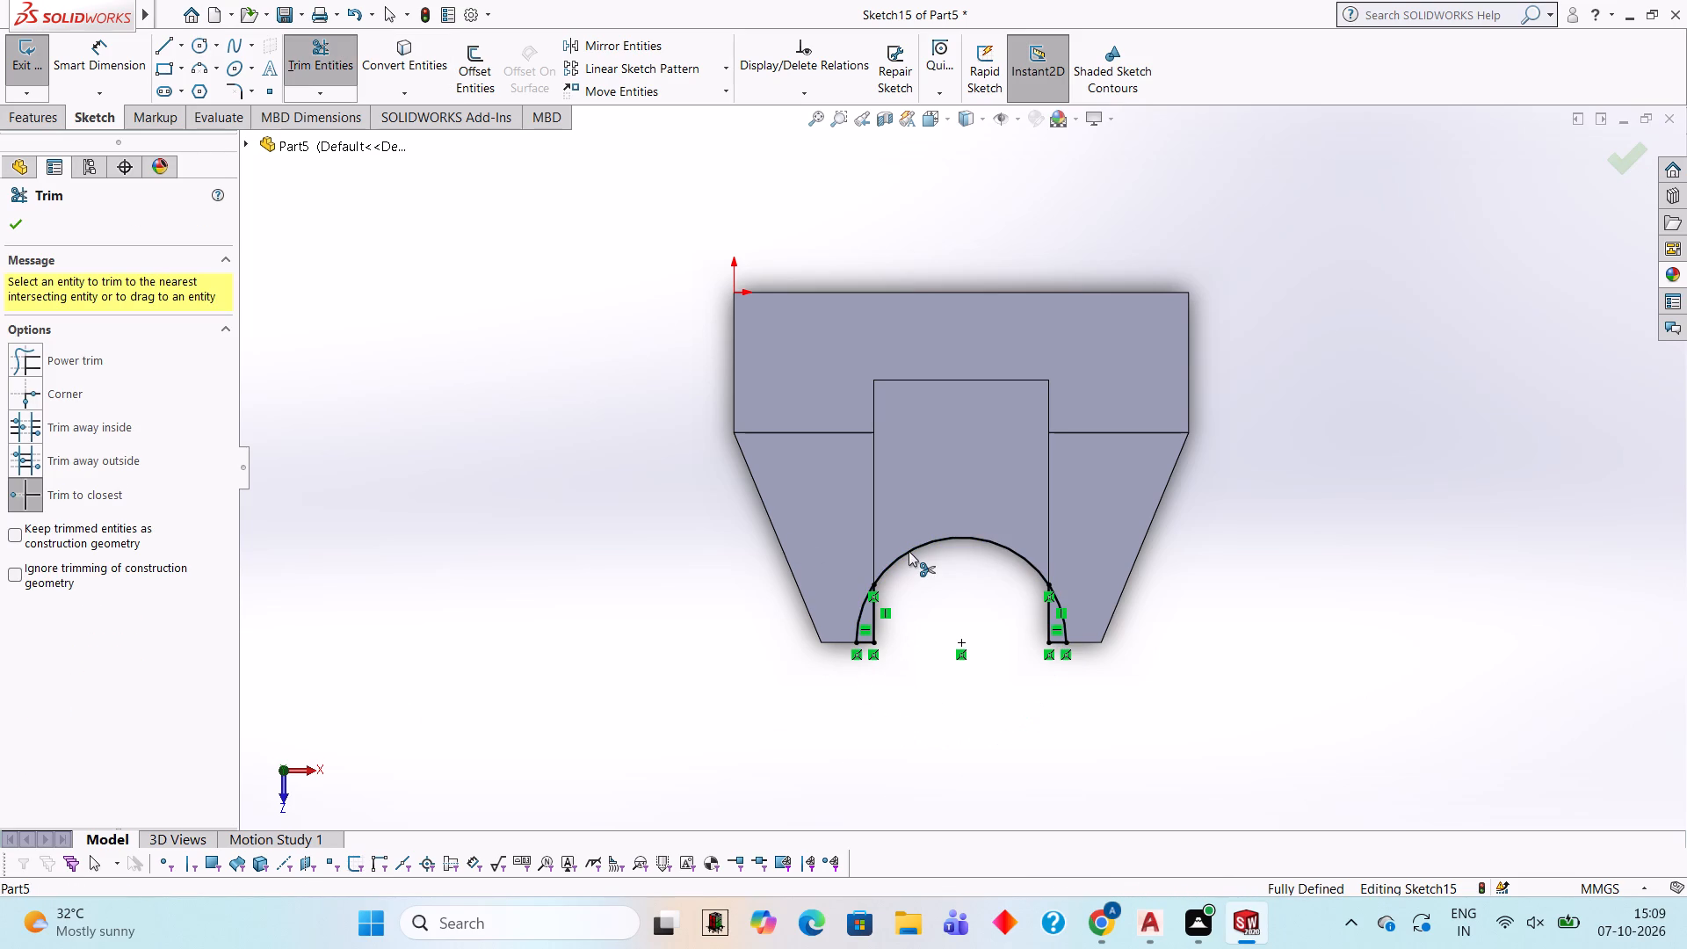
Cut-extrude the two small ledge profiles 60 mm blind downward from the sketch plane.
{"action": "middle_click_drag", "start_coordinate": [1191, 698], "coordinate": [1174, 432]}
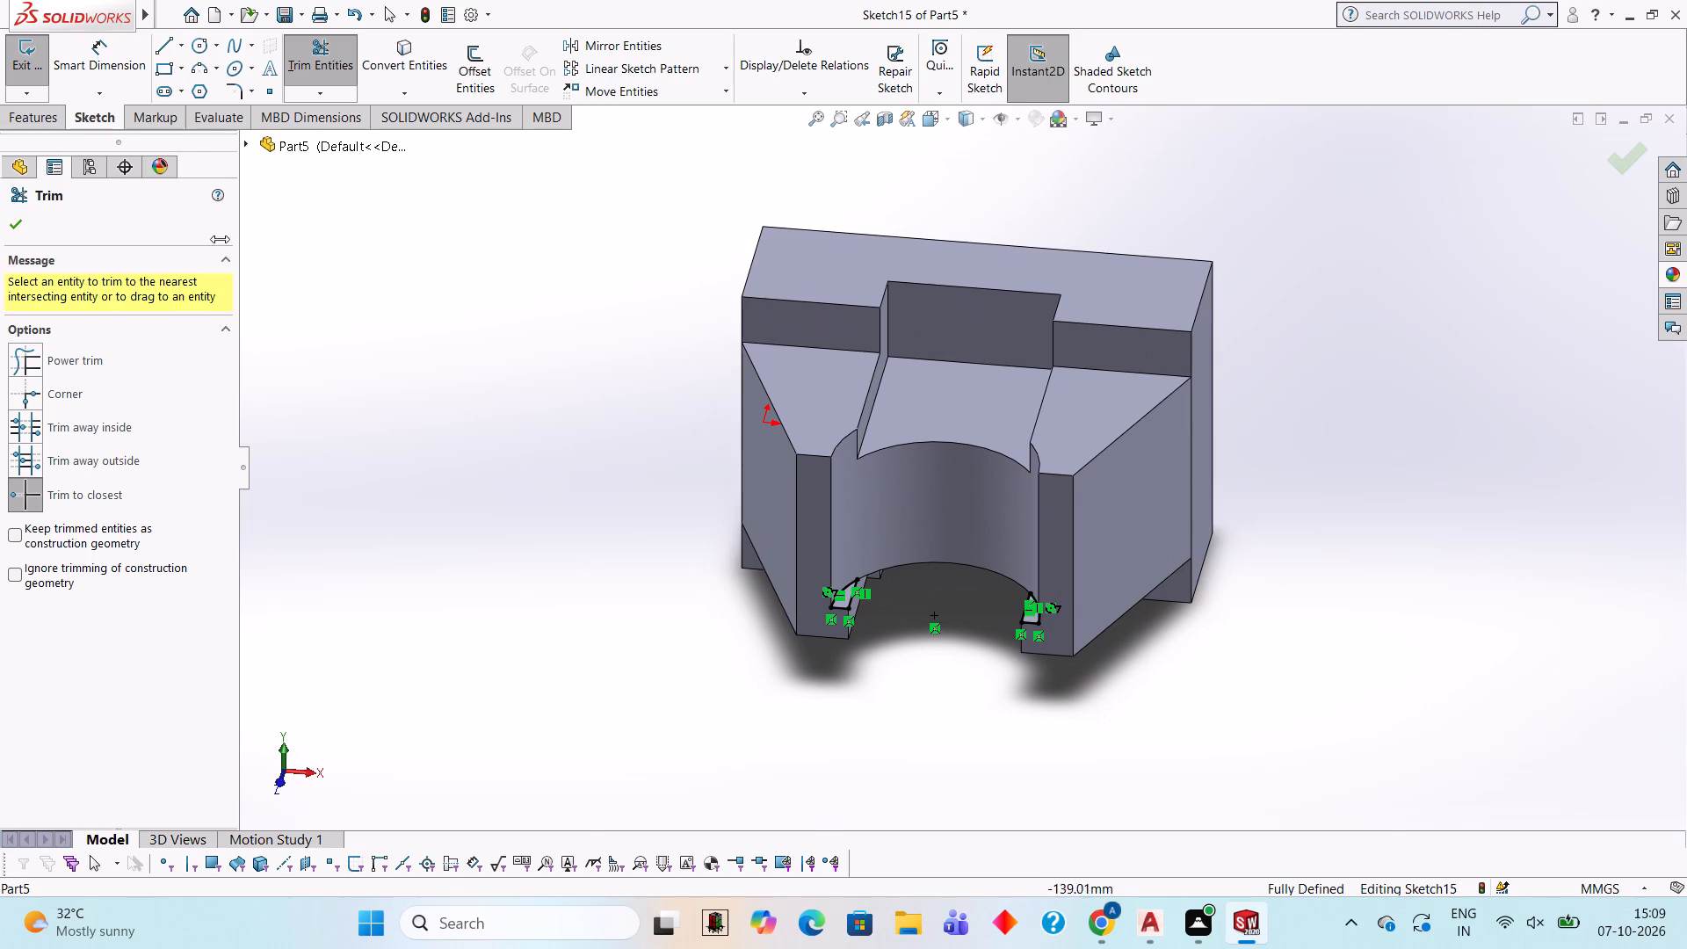
{"action": "left_click", "coordinate": [45, 121]}
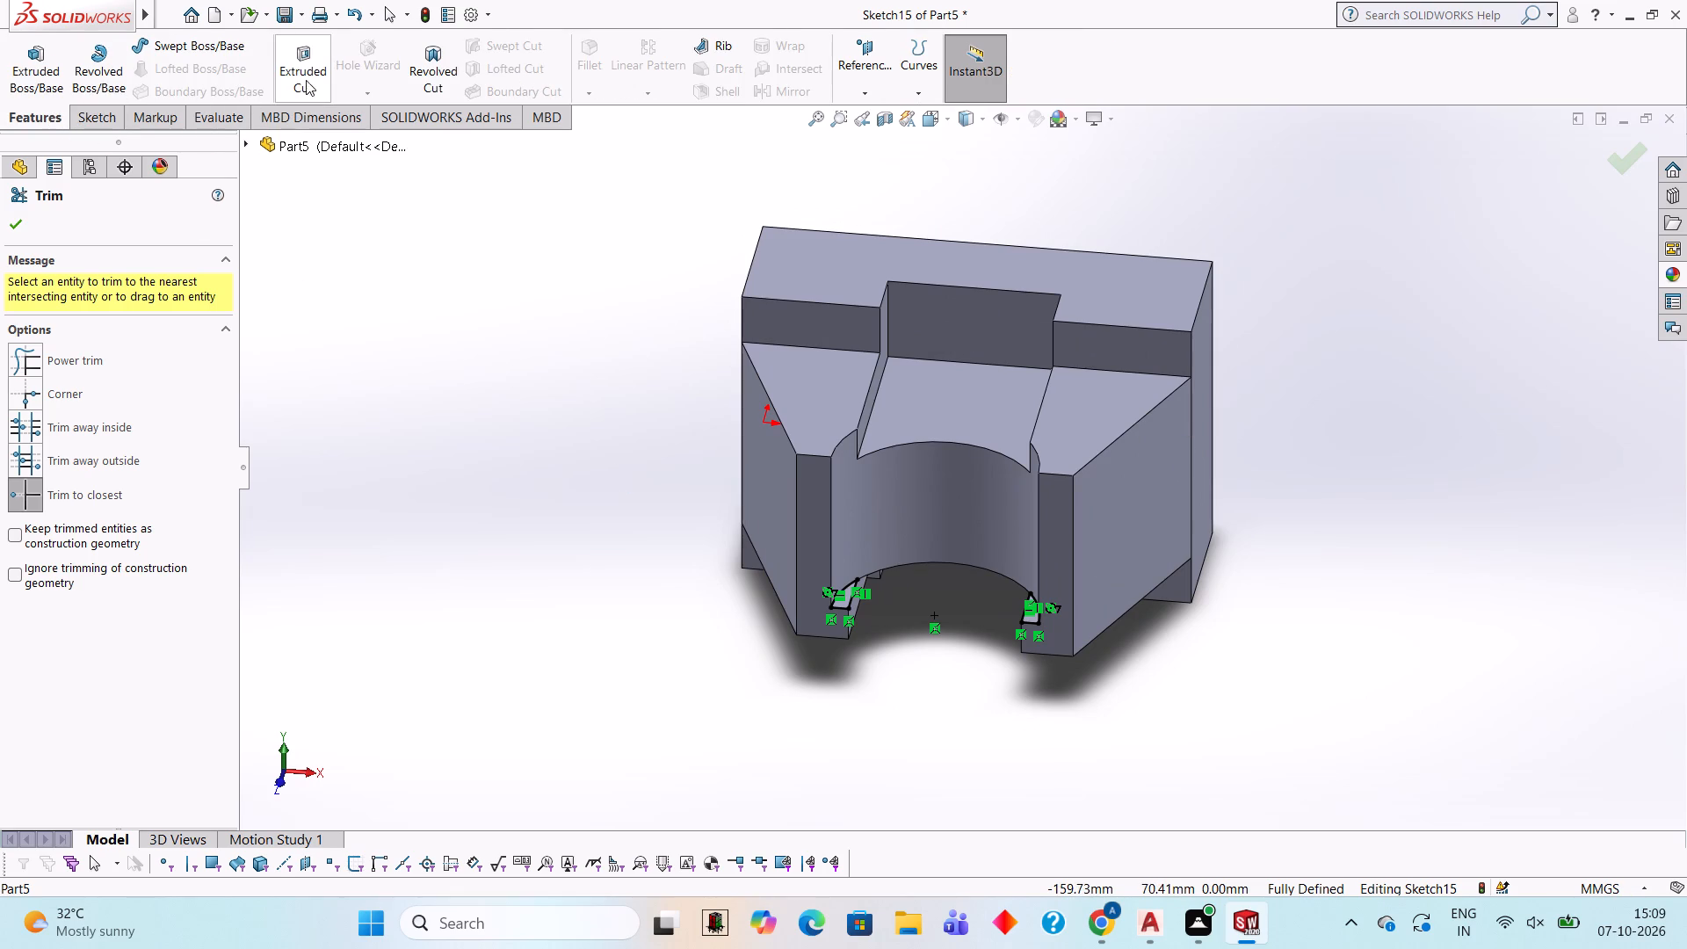
{"action": "left_click", "coordinate": [306, 80]}
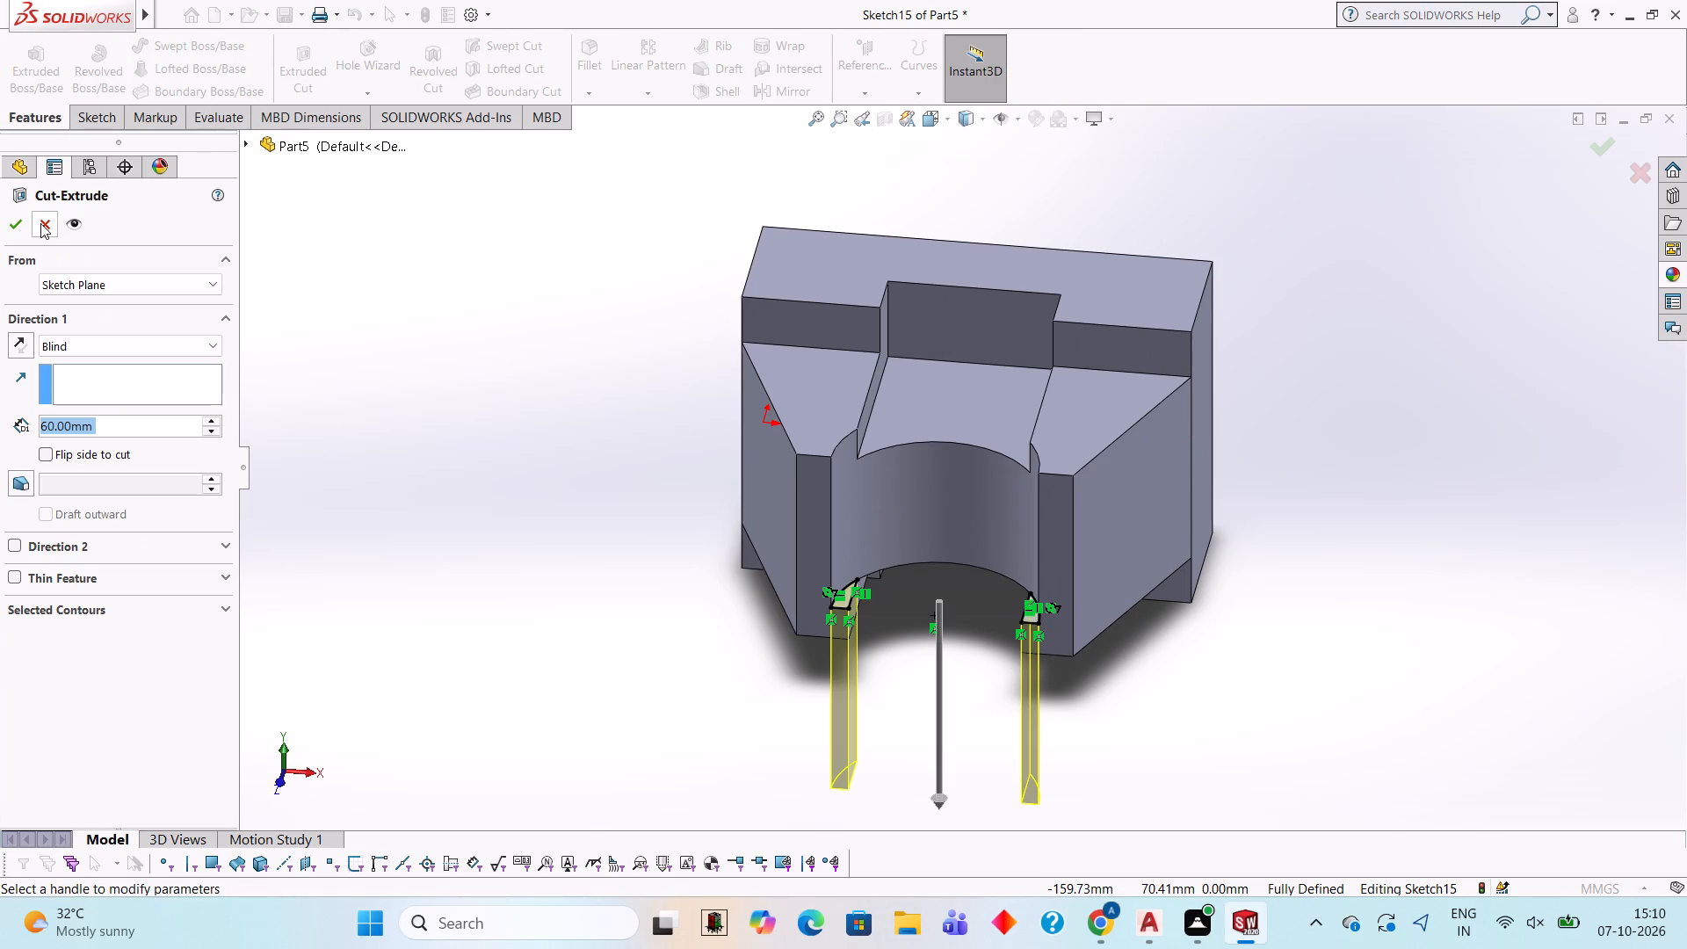
{"action": "left_click", "coordinate": [12, 227]}
{"action": "left_click", "coordinate": [307, 421]}
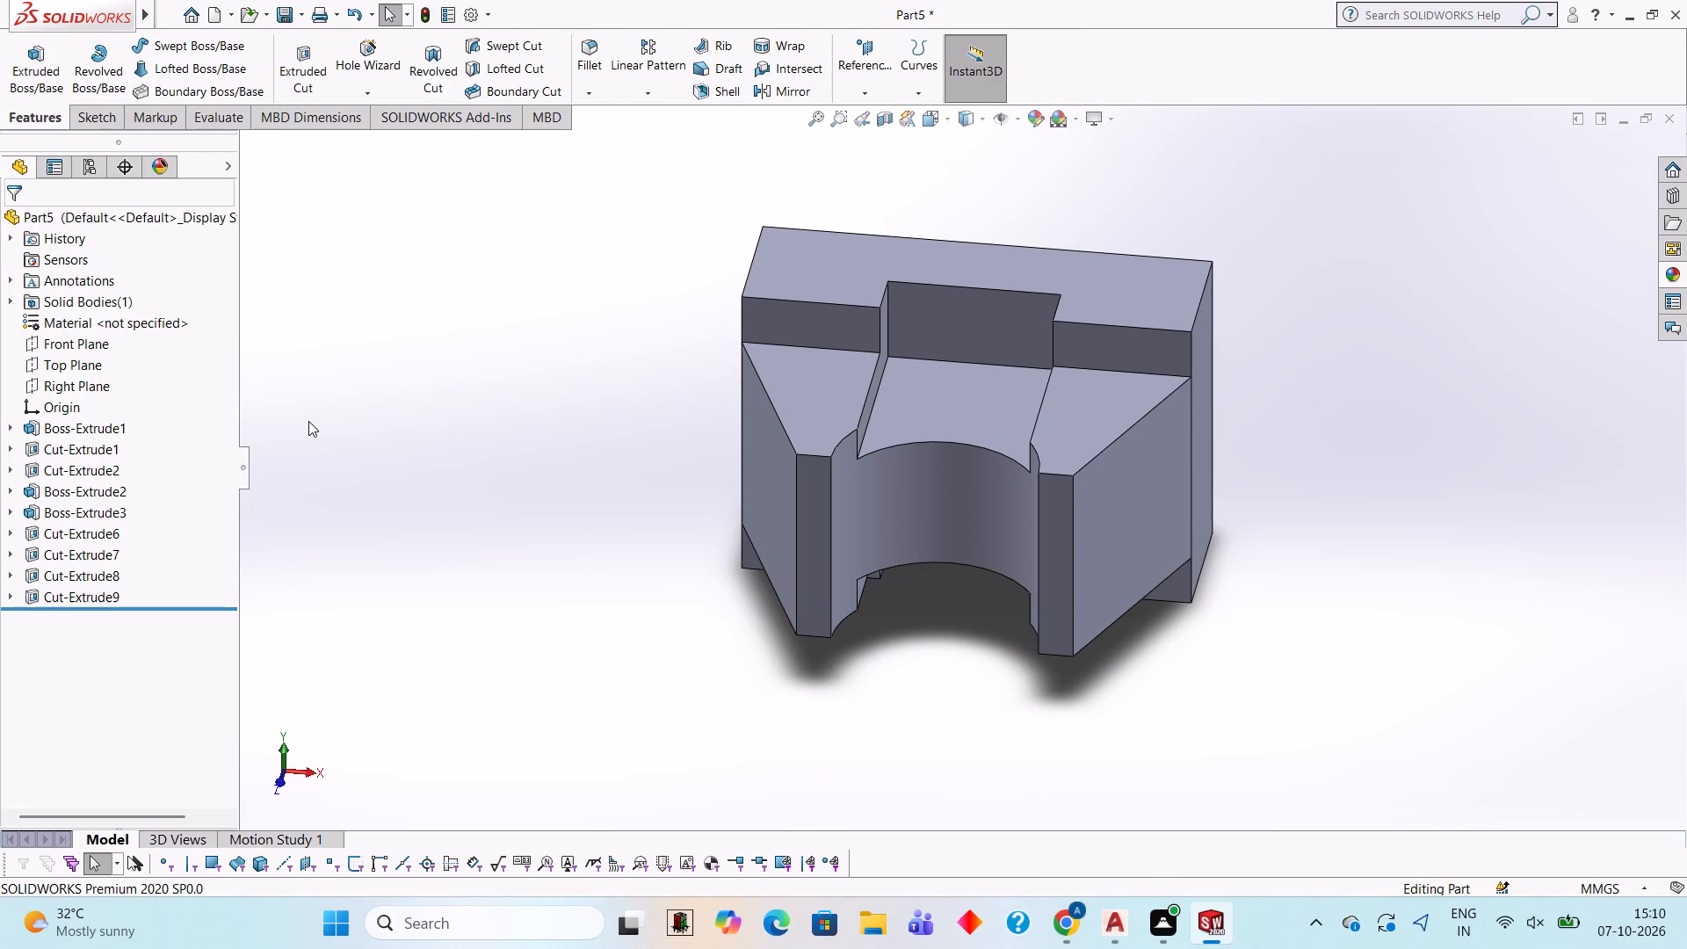
Examine the semicircular cut, the boss and the areas of the removed ledges from below, the front and above.
{"action": "middle_click_drag", "start_coordinate": [670, 622], "coordinate": [648, 416]}
{"action": "middle_click_drag", "start_coordinate": [813, 641], "coordinate": [835, 474]}
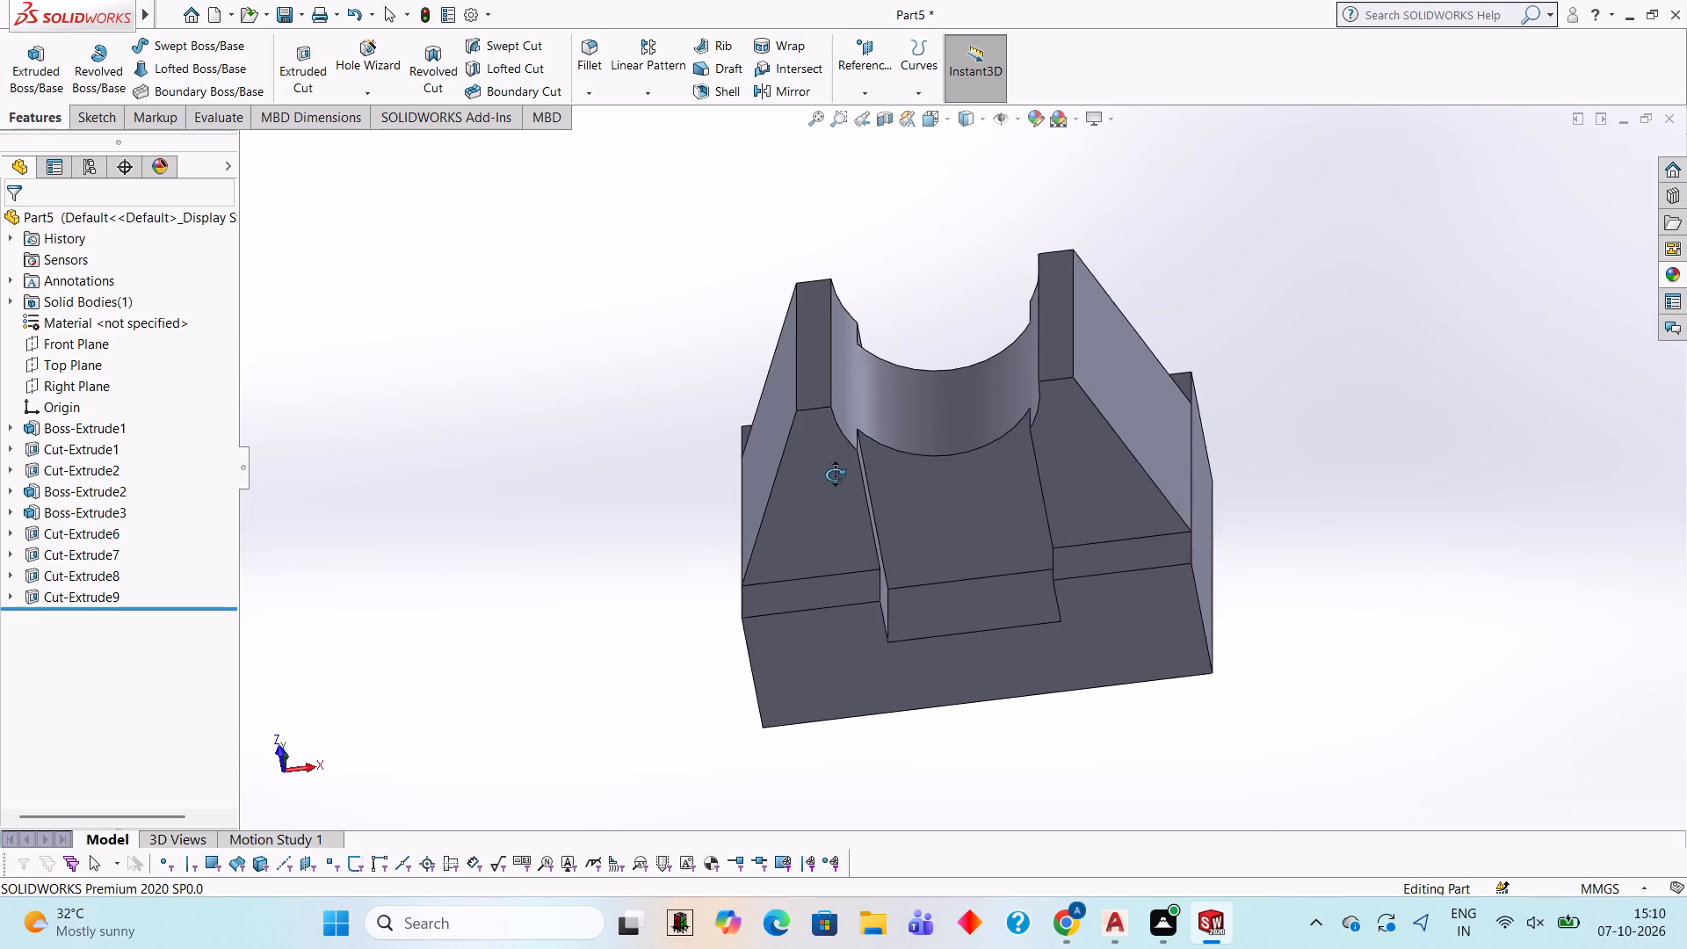
{"action": "middle_click_drag", "start_coordinate": [835, 474], "coordinate": [824, 453]}
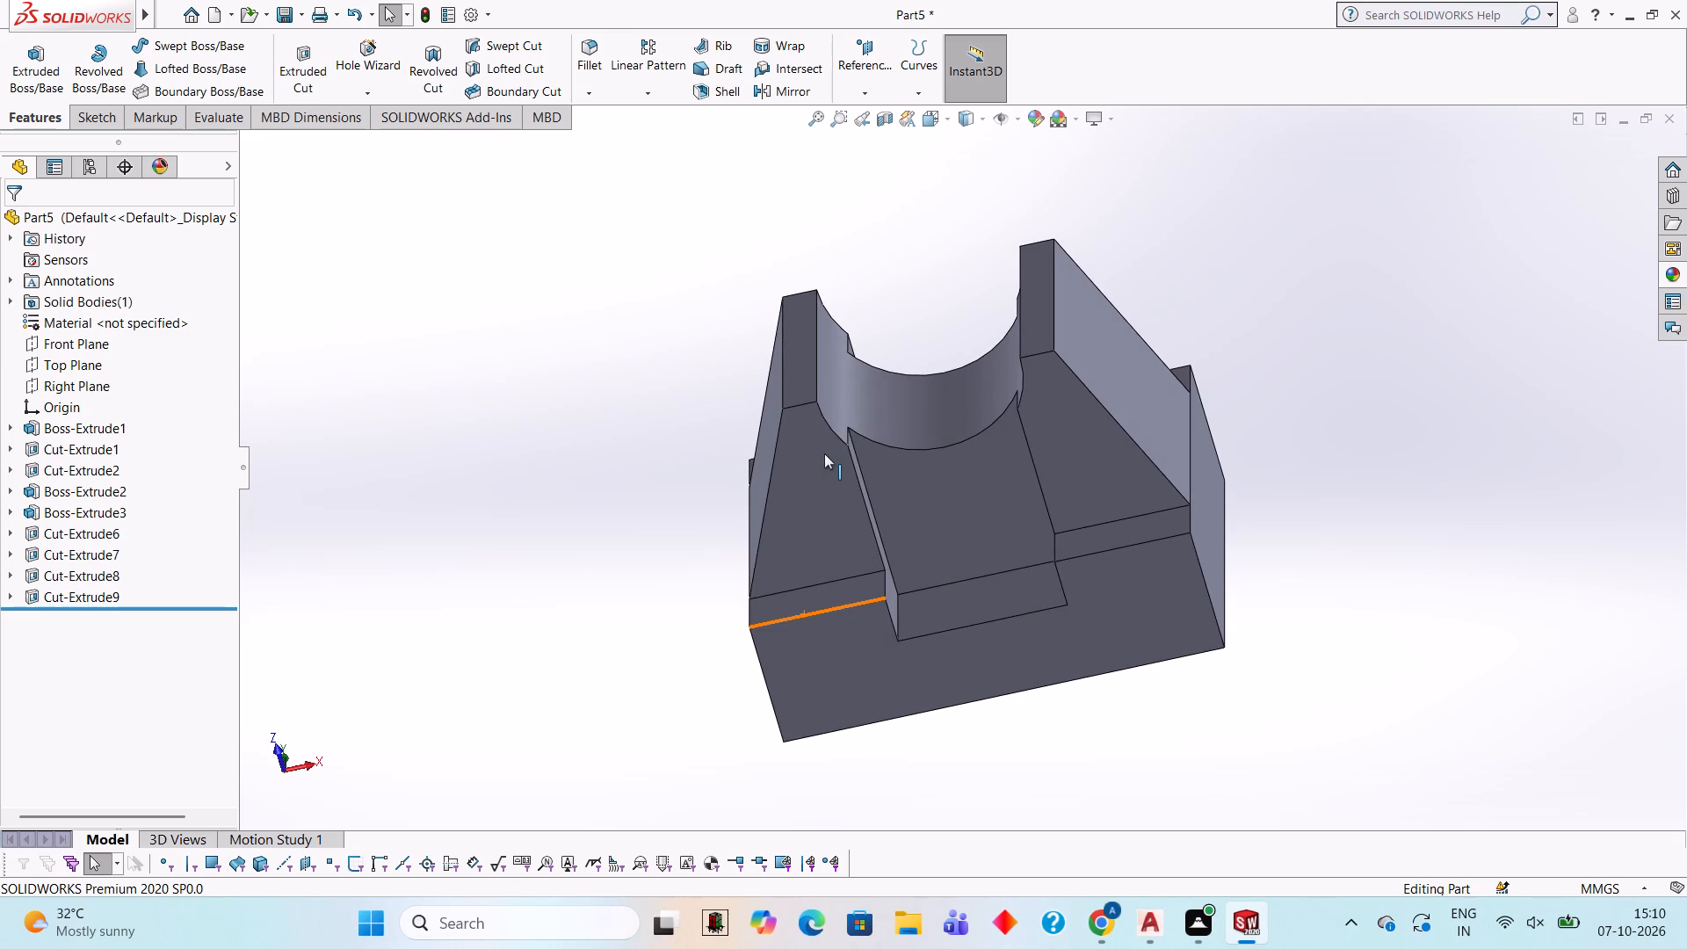
{"action": "scroll", "coordinate": [1048, 489], "scroll_direction": "up", "scroll_amount": 1}
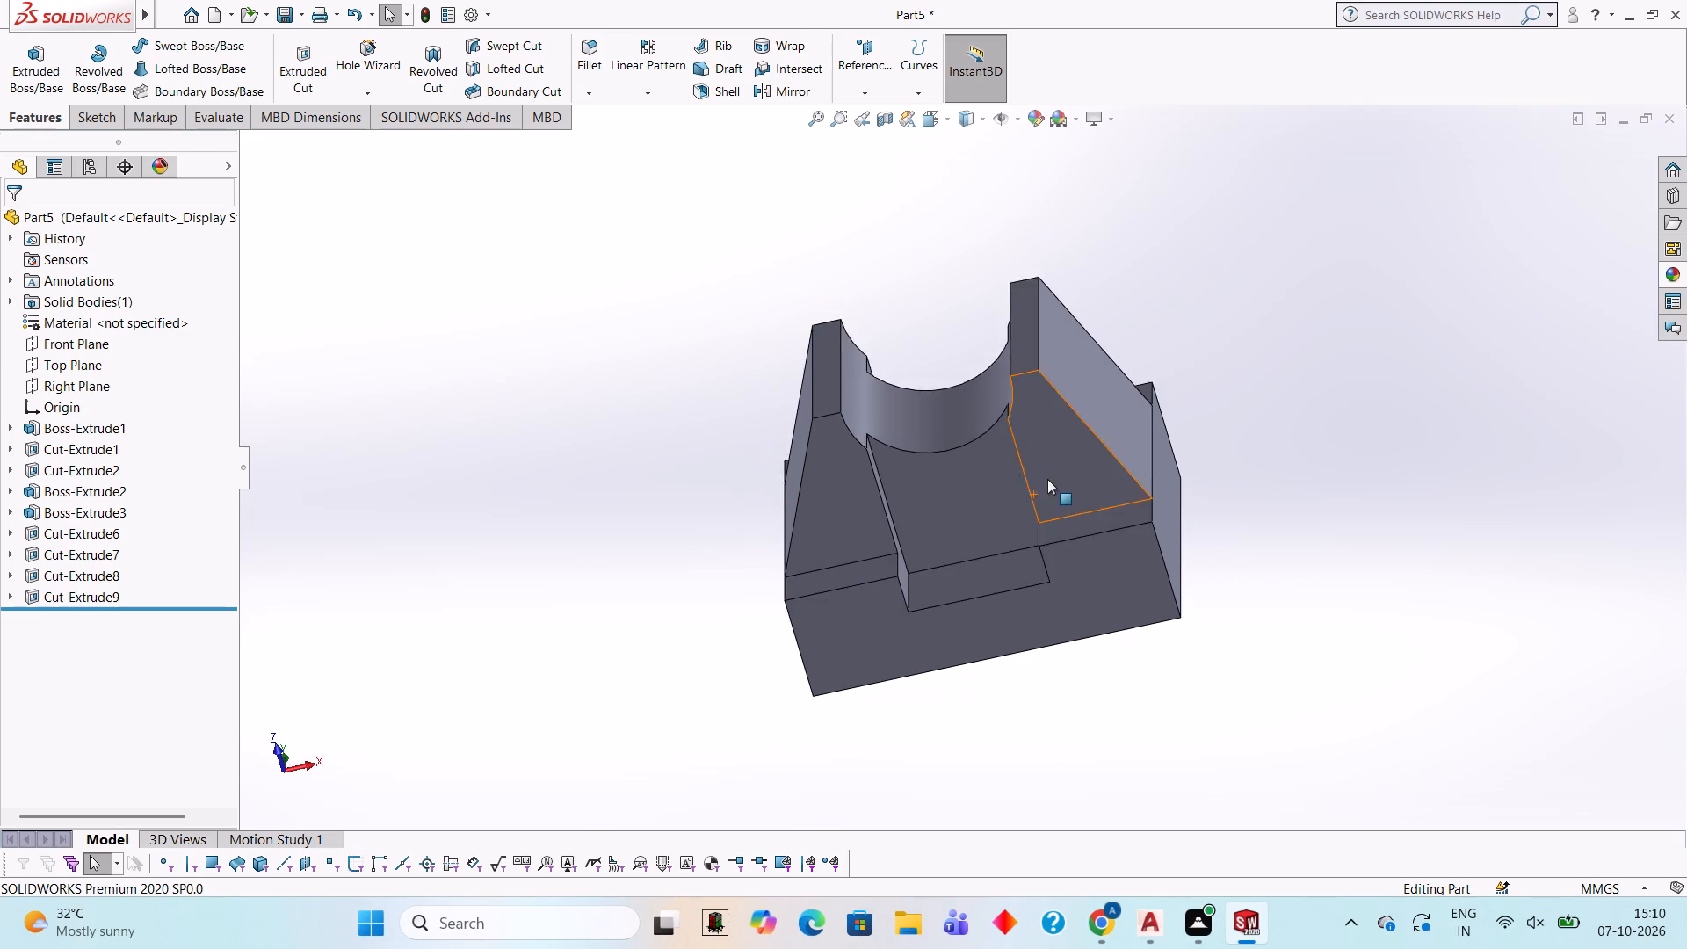
{"action": "middle_click_drag", "start_coordinate": [1047, 479], "coordinate": [1057, 491]}
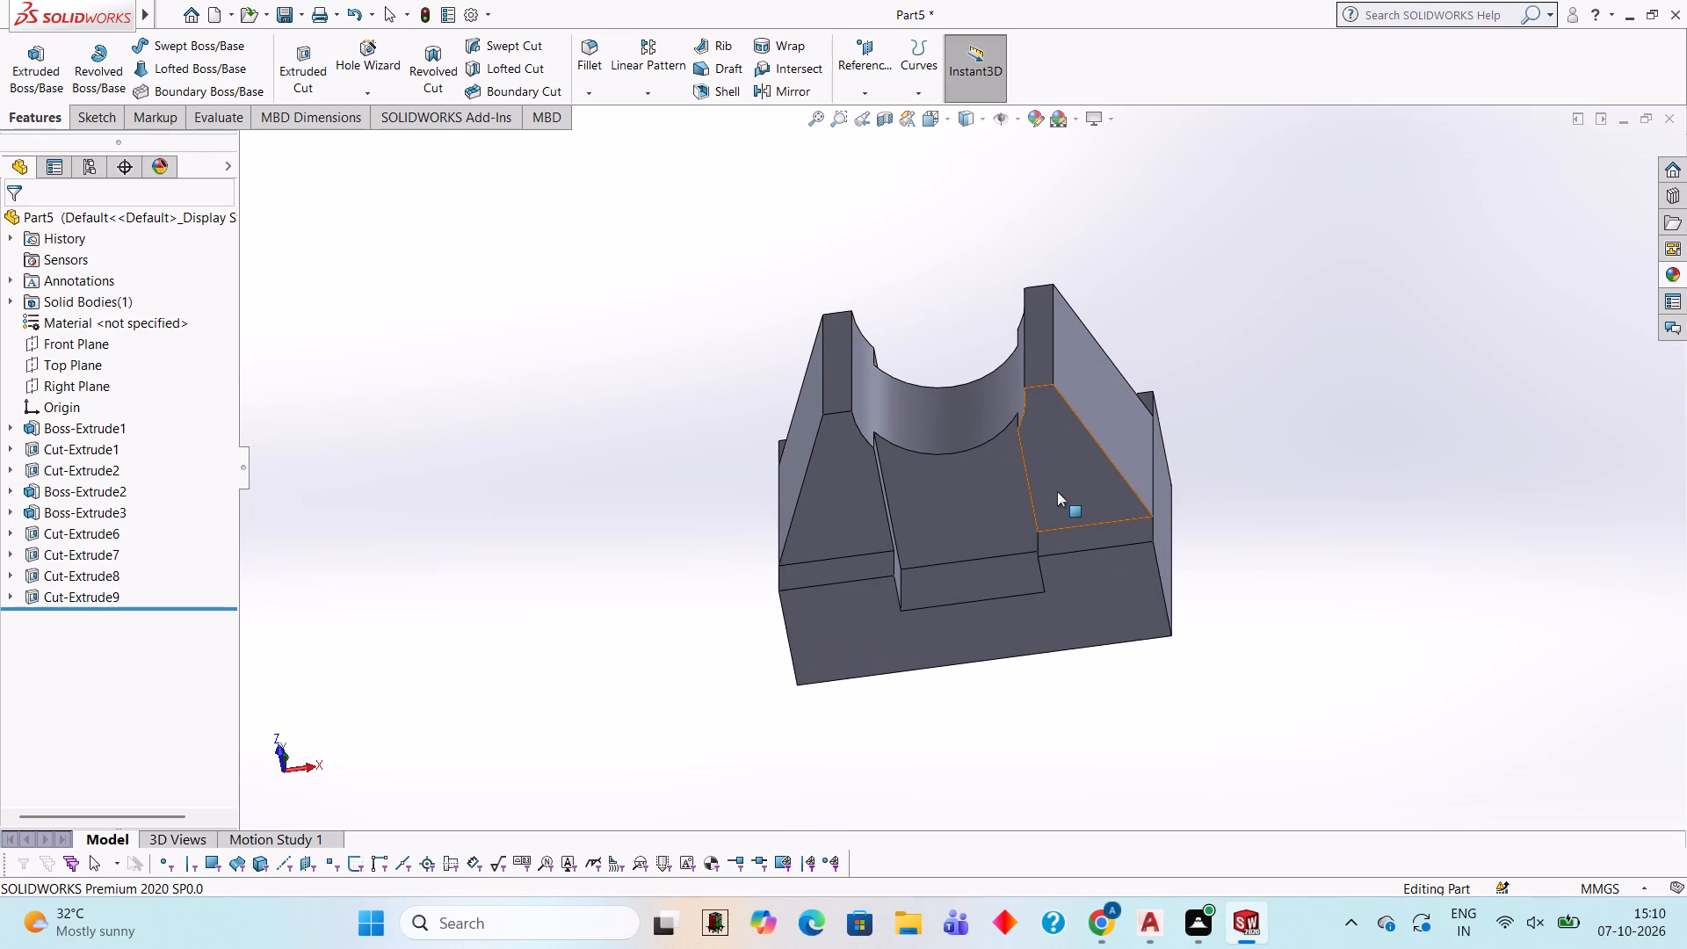
{"action": "middle_click_drag", "start_coordinate": [1122, 371], "coordinate": [1099, 441]}
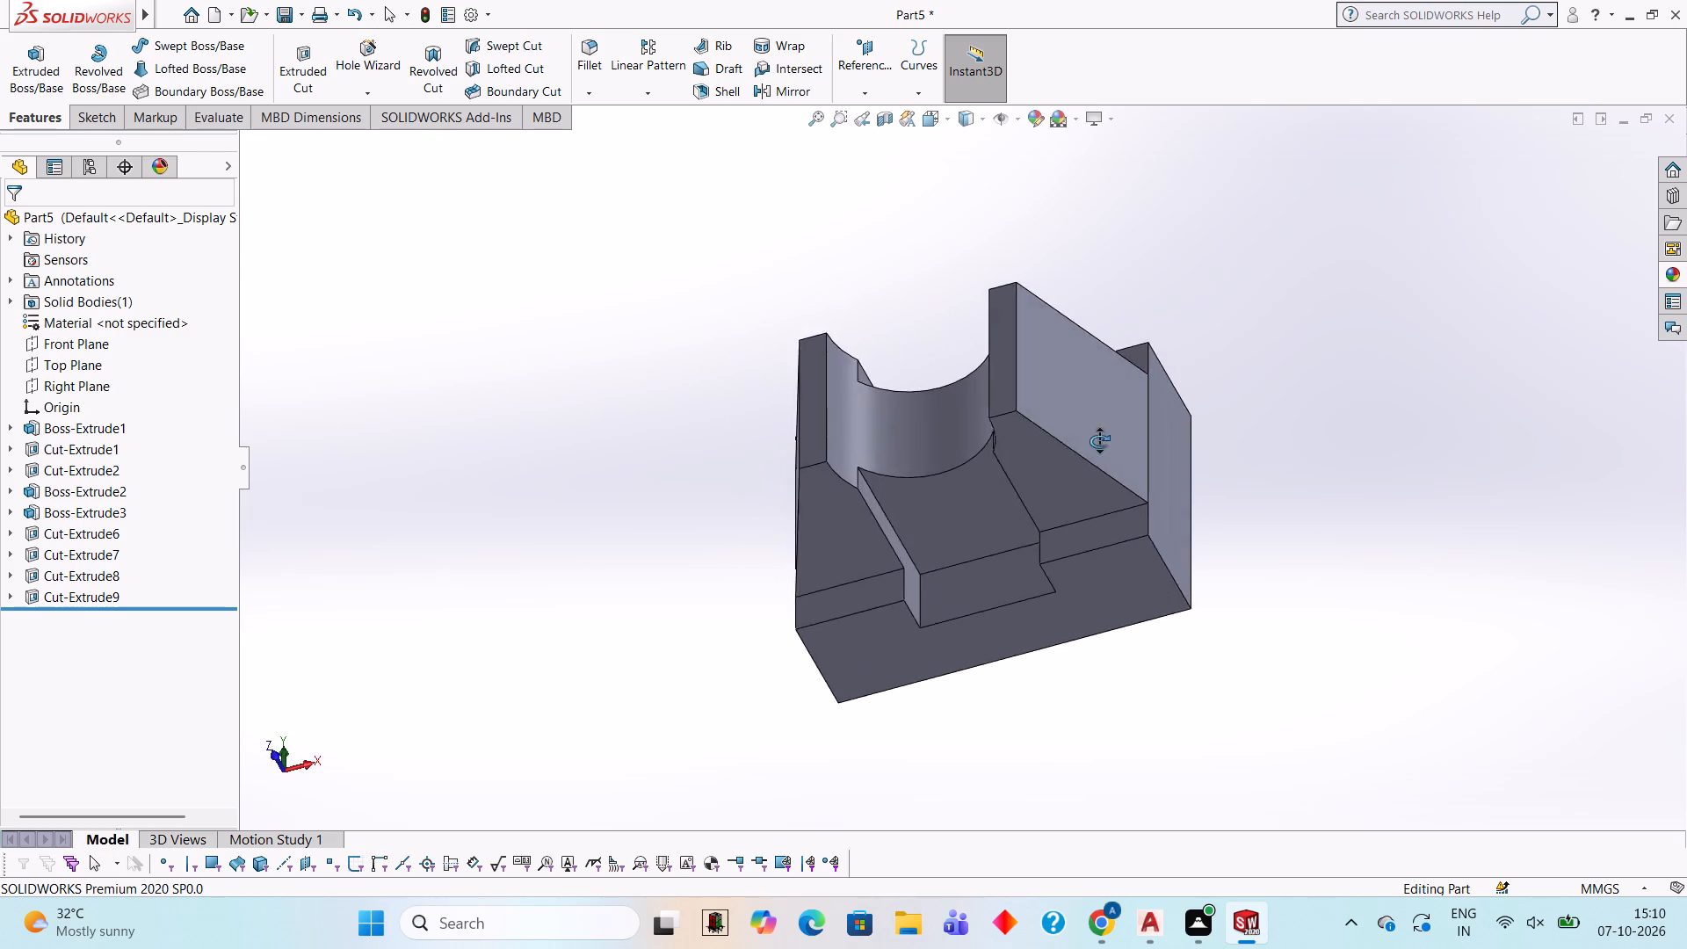
{"action": "middle_click_drag", "start_coordinate": [1099, 441], "coordinate": [1126, 525]}
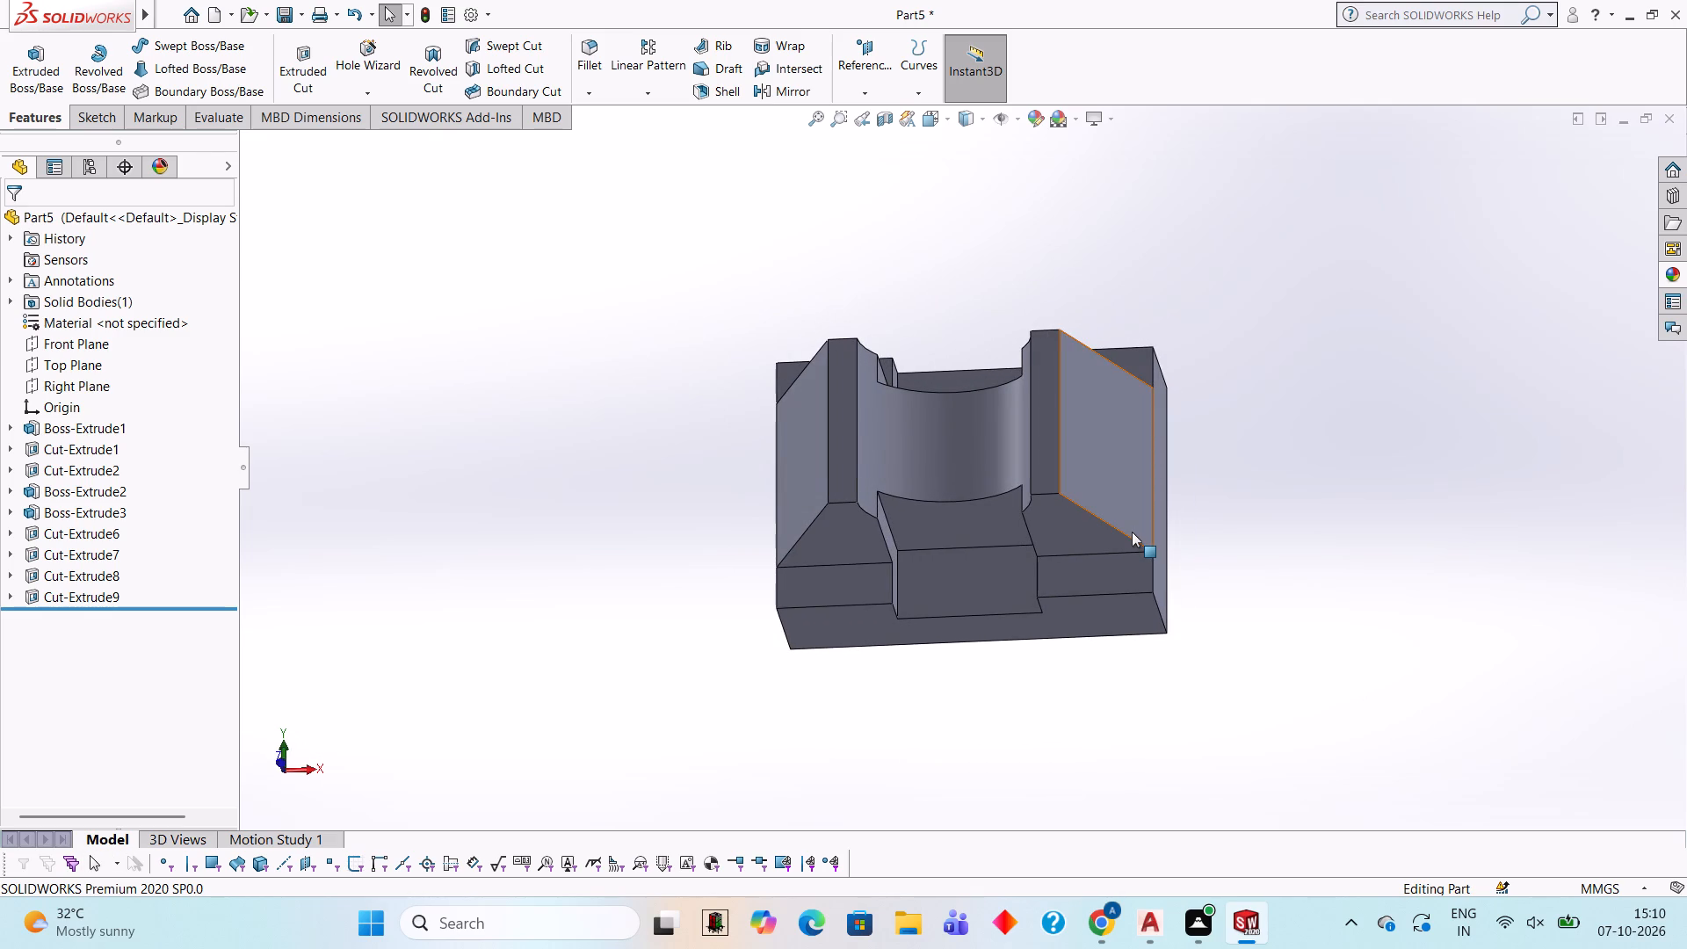
{"action": "middle_click_drag", "start_coordinate": [1014, 368], "coordinate": [1012, 538]}
{"action": "scroll", "coordinate": [996, 516], "scroll_direction": "down", "scroll_amount": 4}
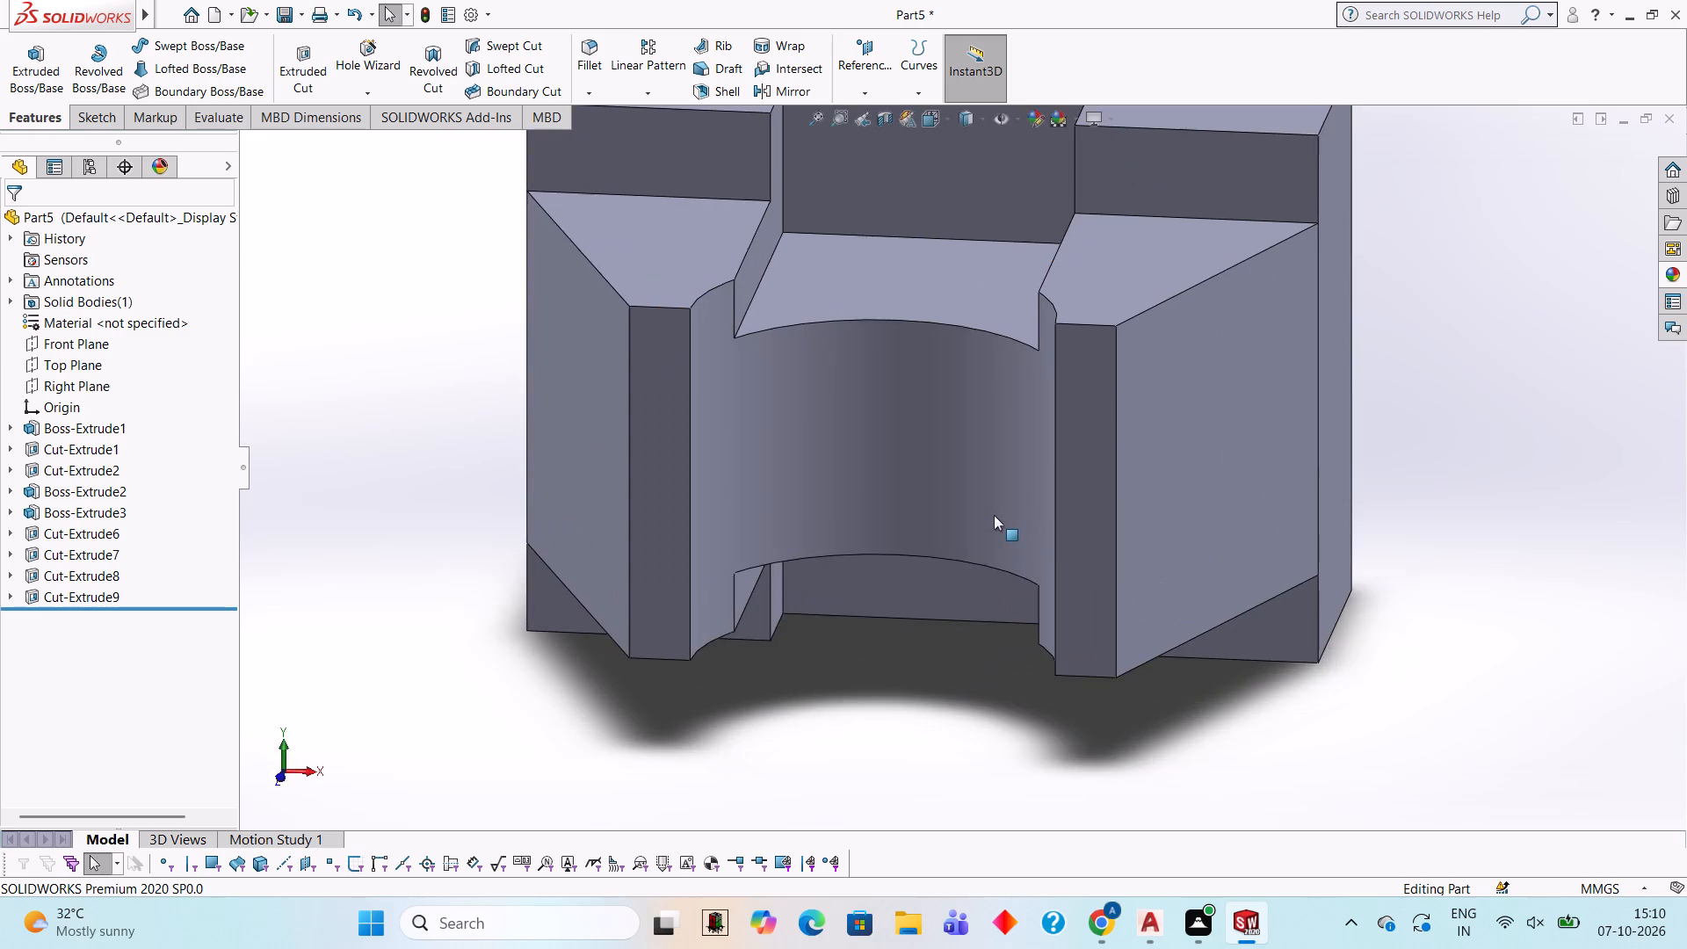
{"action": "middle_click_drag", "start_coordinate": [1026, 515], "coordinate": [1033, 453]}
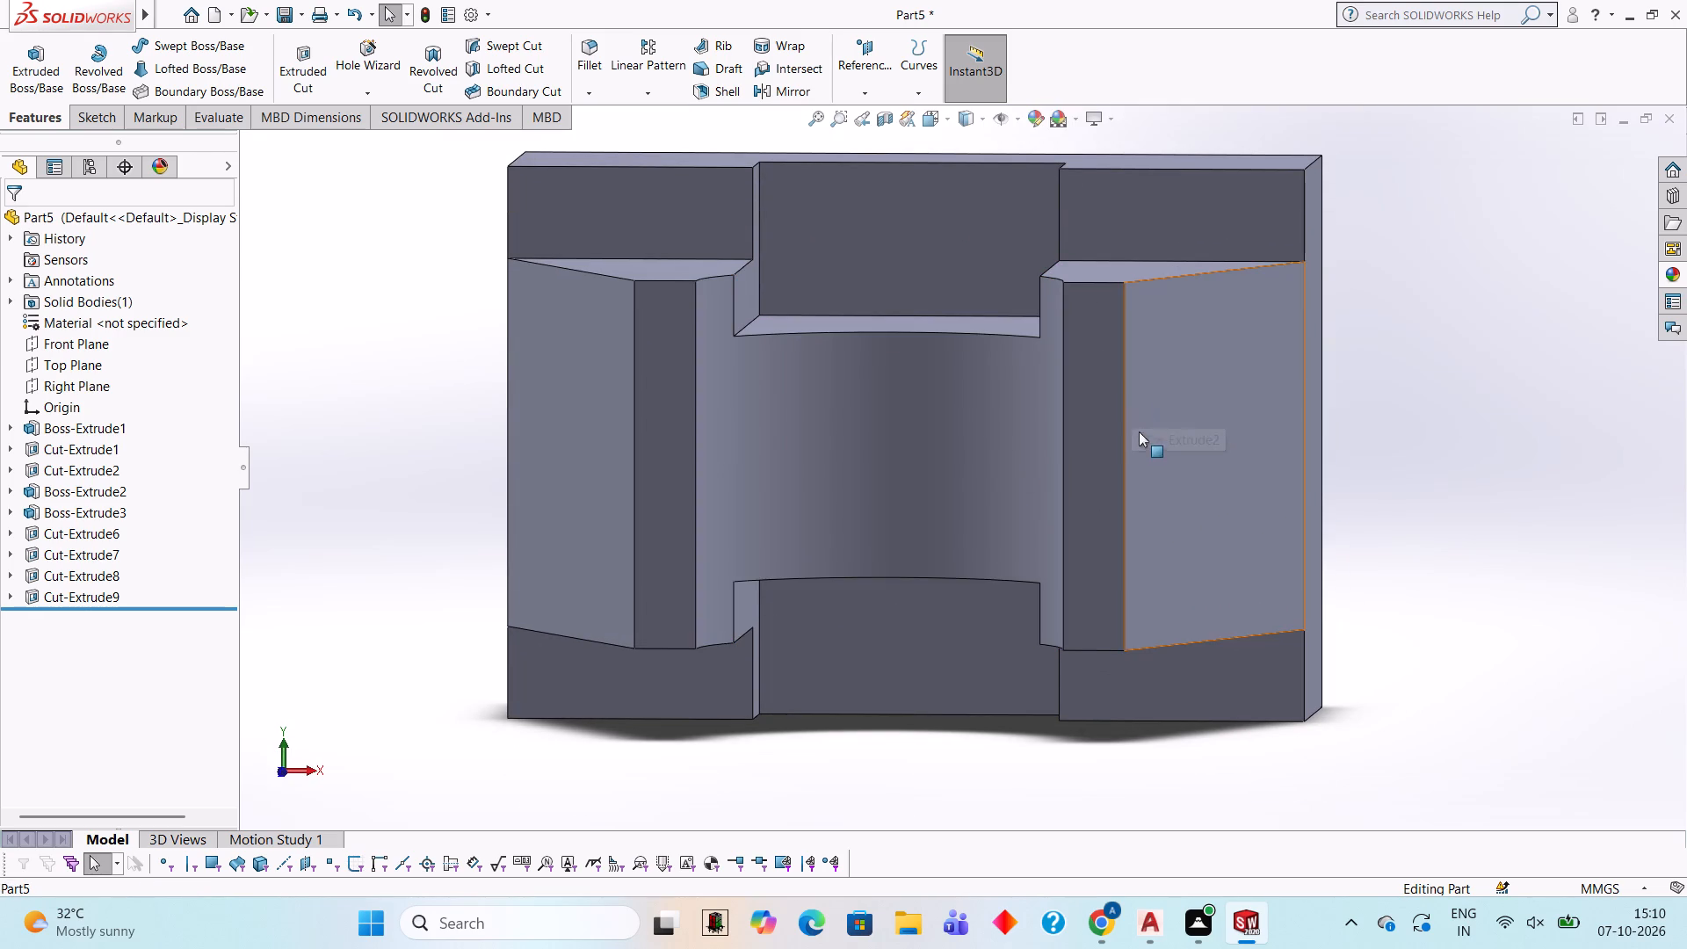
{"action": "double_click", "coordinate": [1098, 438]}
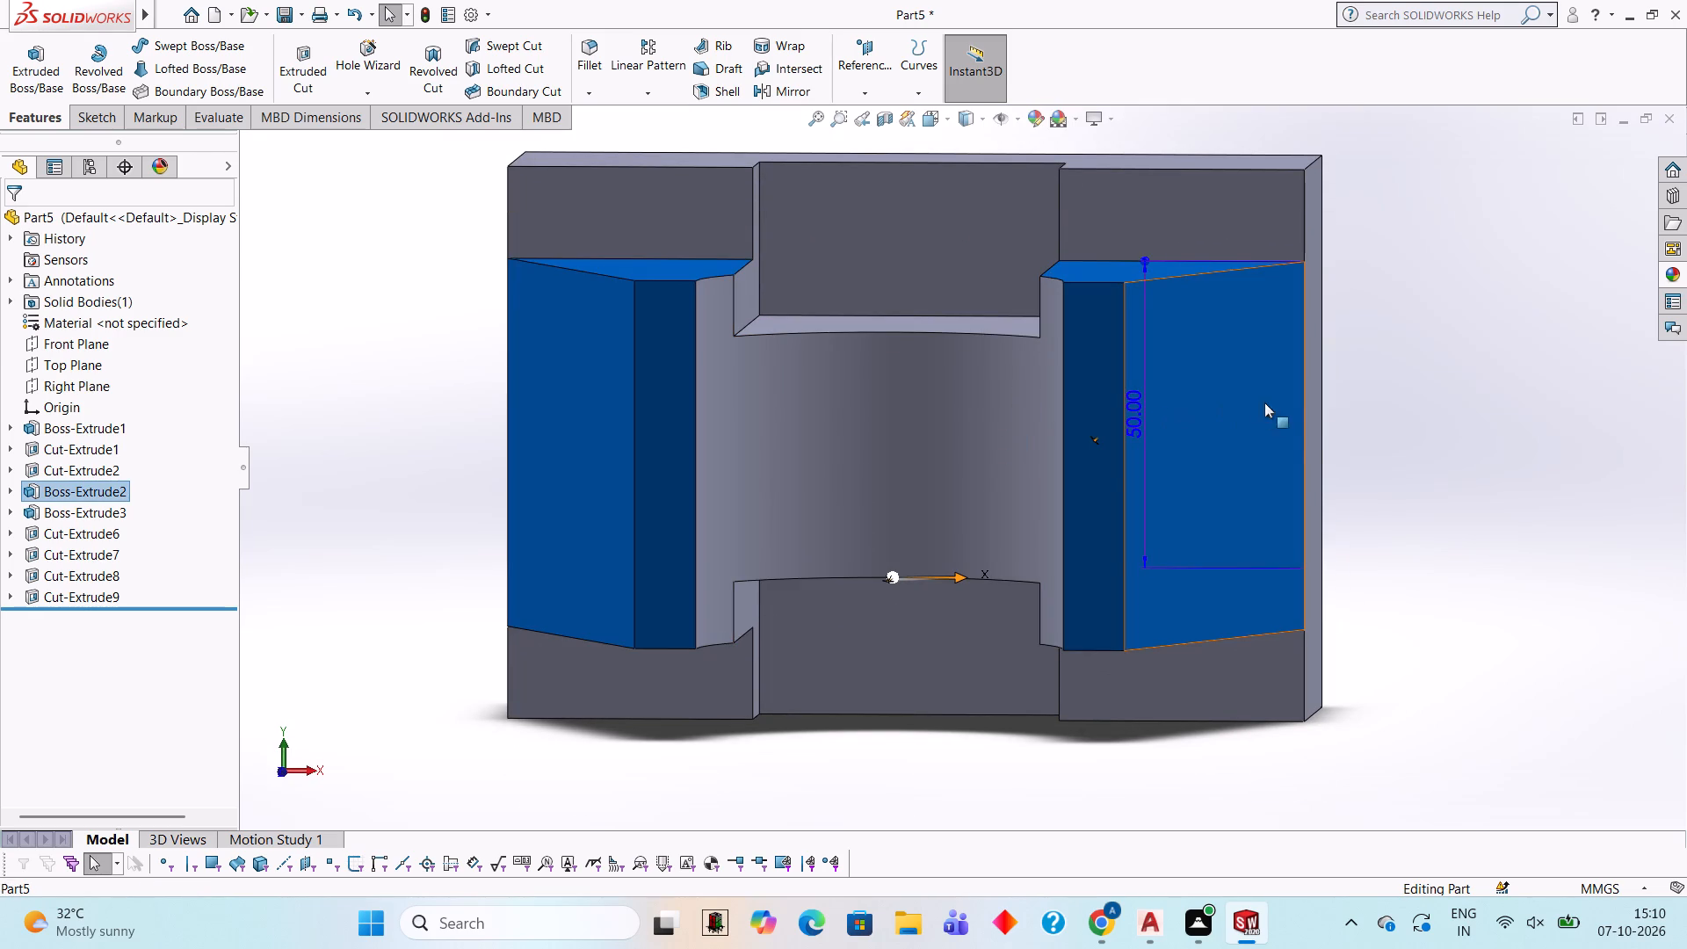
{"action": "key", "text": "Escape"}
{"action": "scroll", "coordinate": [1407, 400], "scroll_direction": "down", "scroll_amount": 1}
{"action": "middle_click_drag", "start_coordinate": [1407, 377], "coordinate": [1374, 284]}
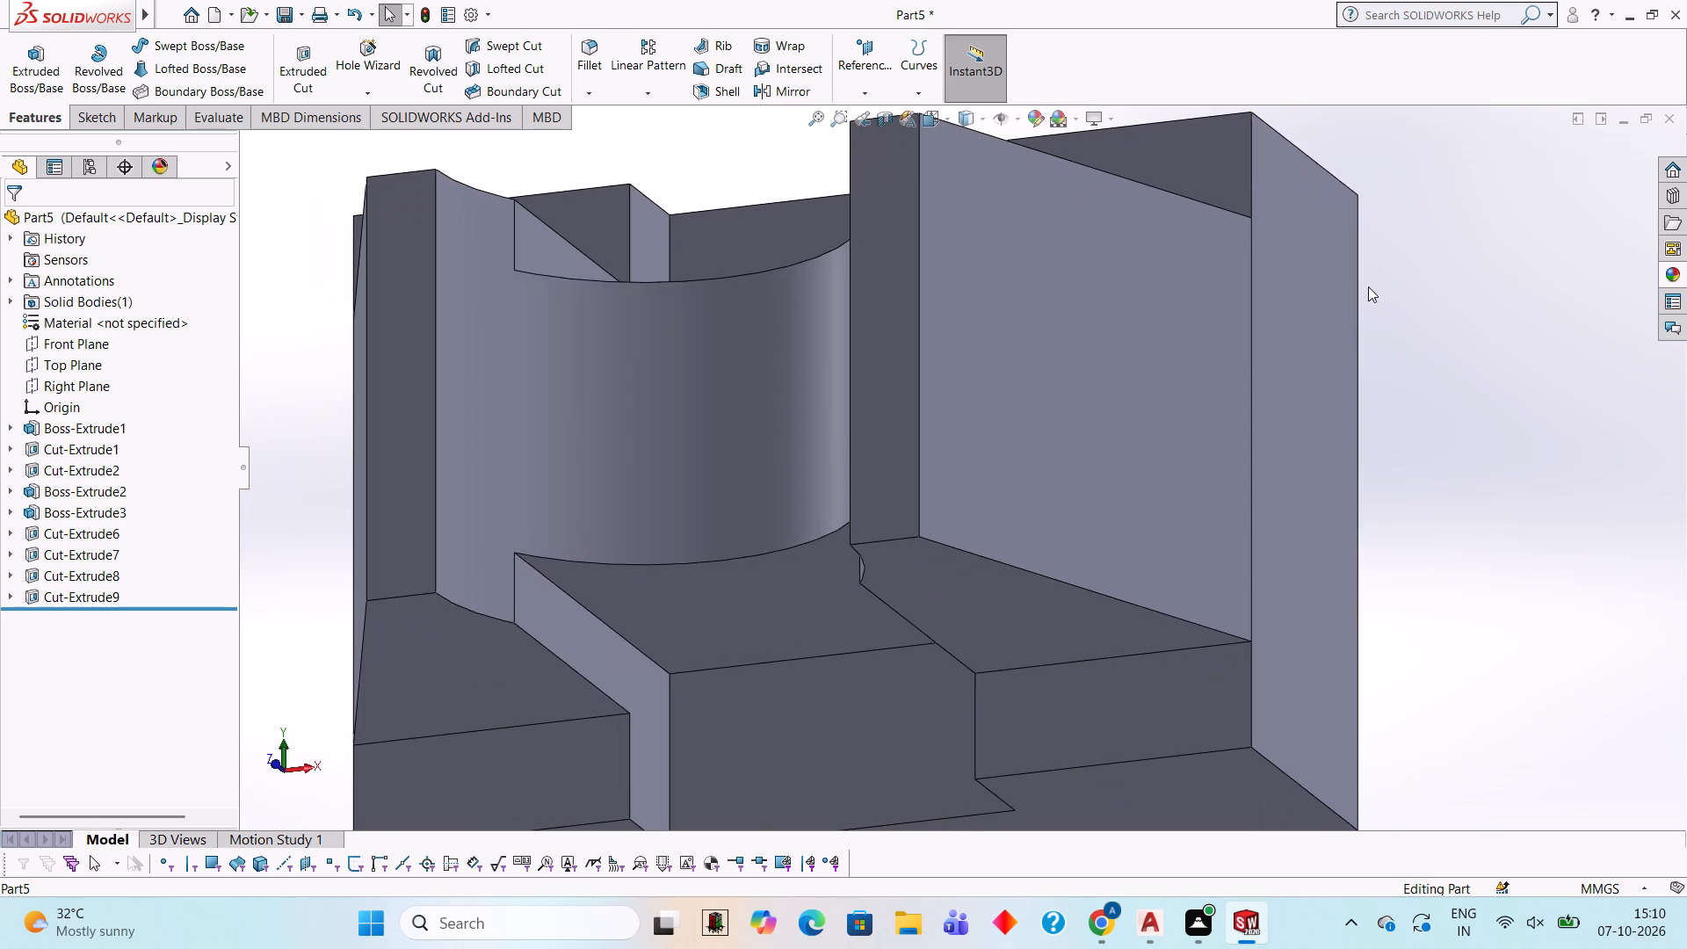
Start a sketch on the boss's +X front face and draw a 70 mm horizontal line at mid-height and a 10 mm line upward from its −X end.
{"action": "left_click", "coordinate": [875, 370]}
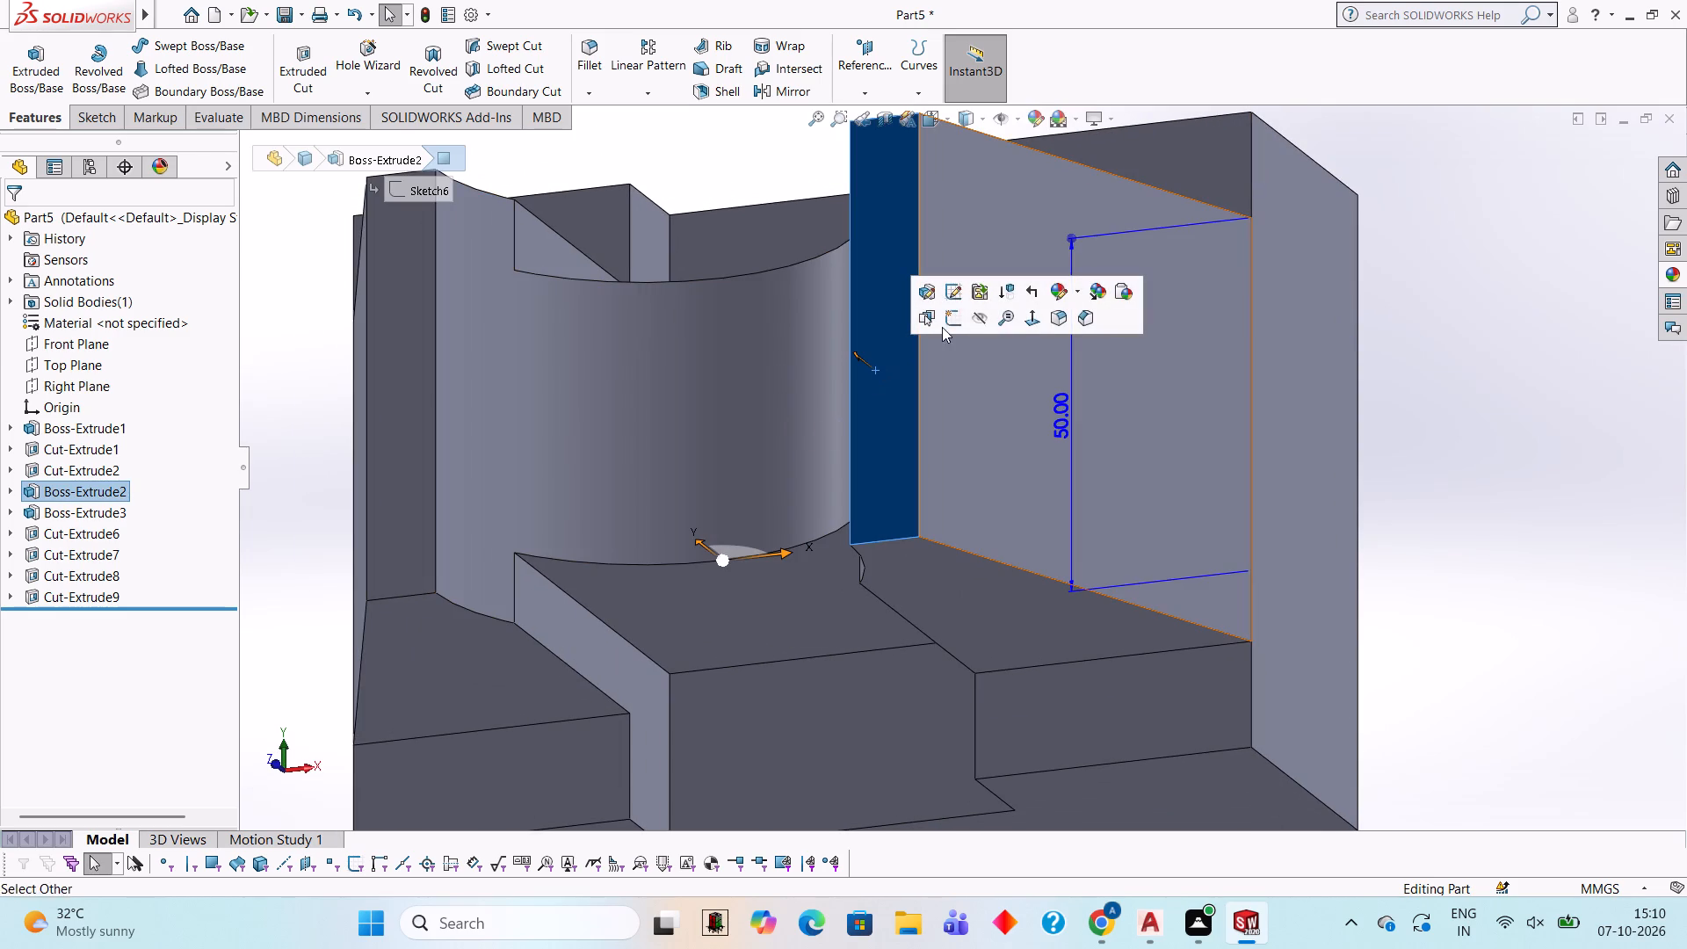
{"action": "left_click", "coordinate": [952, 312]}
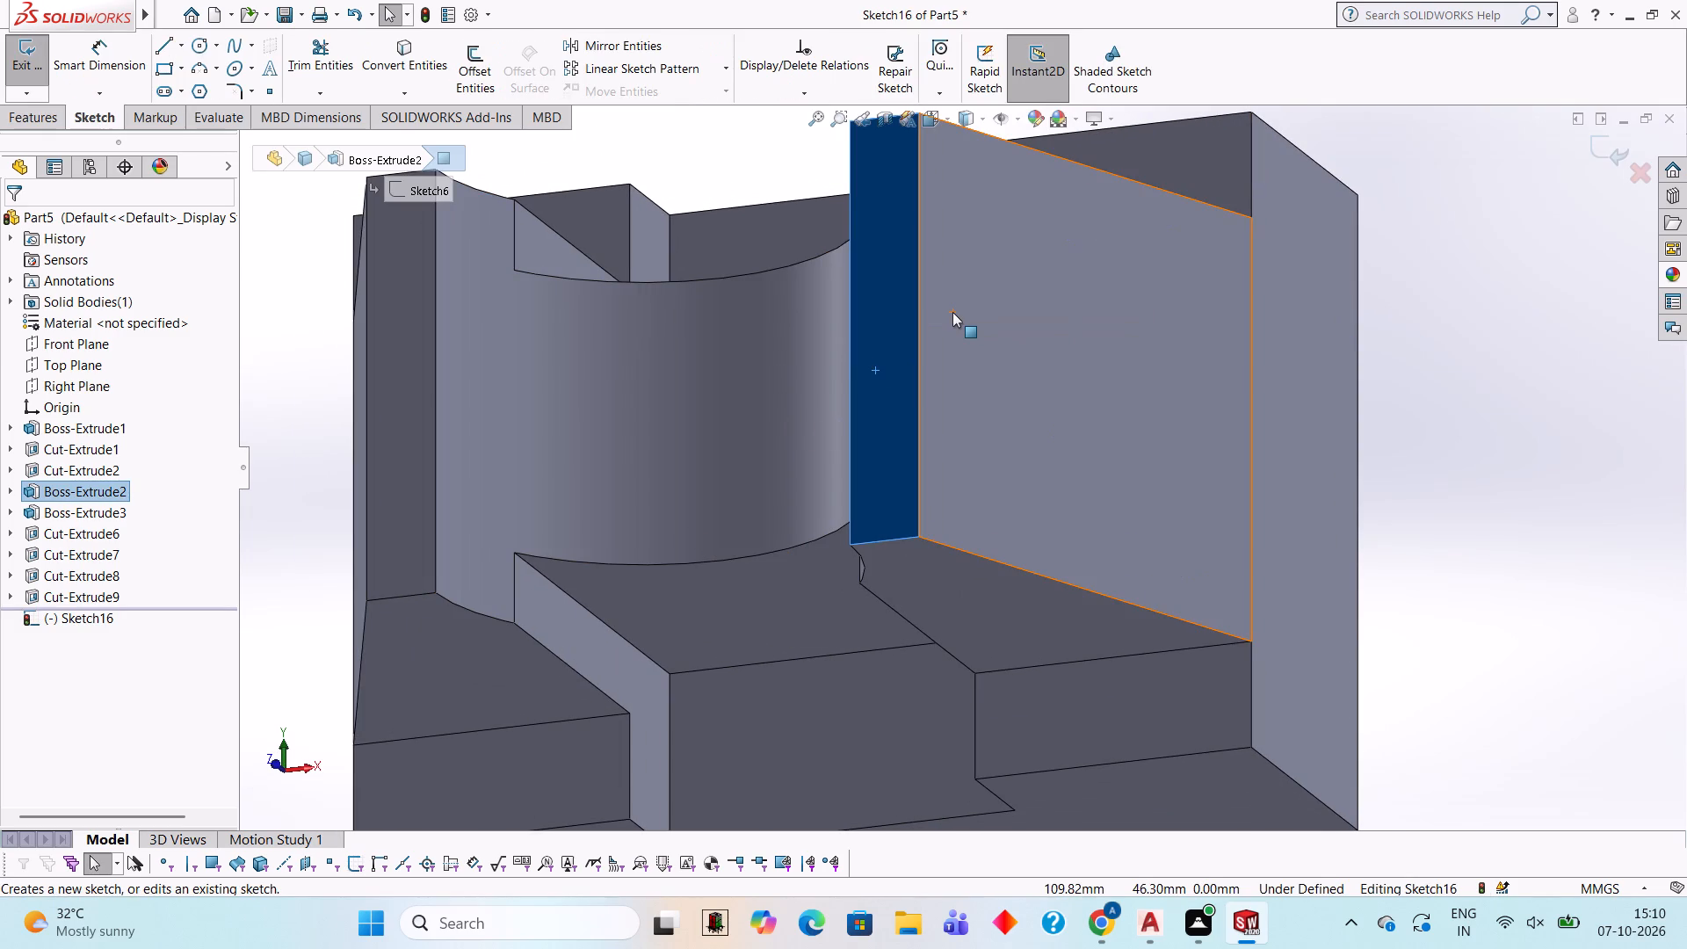
{"action": "key", "text": "ctrl+8"}
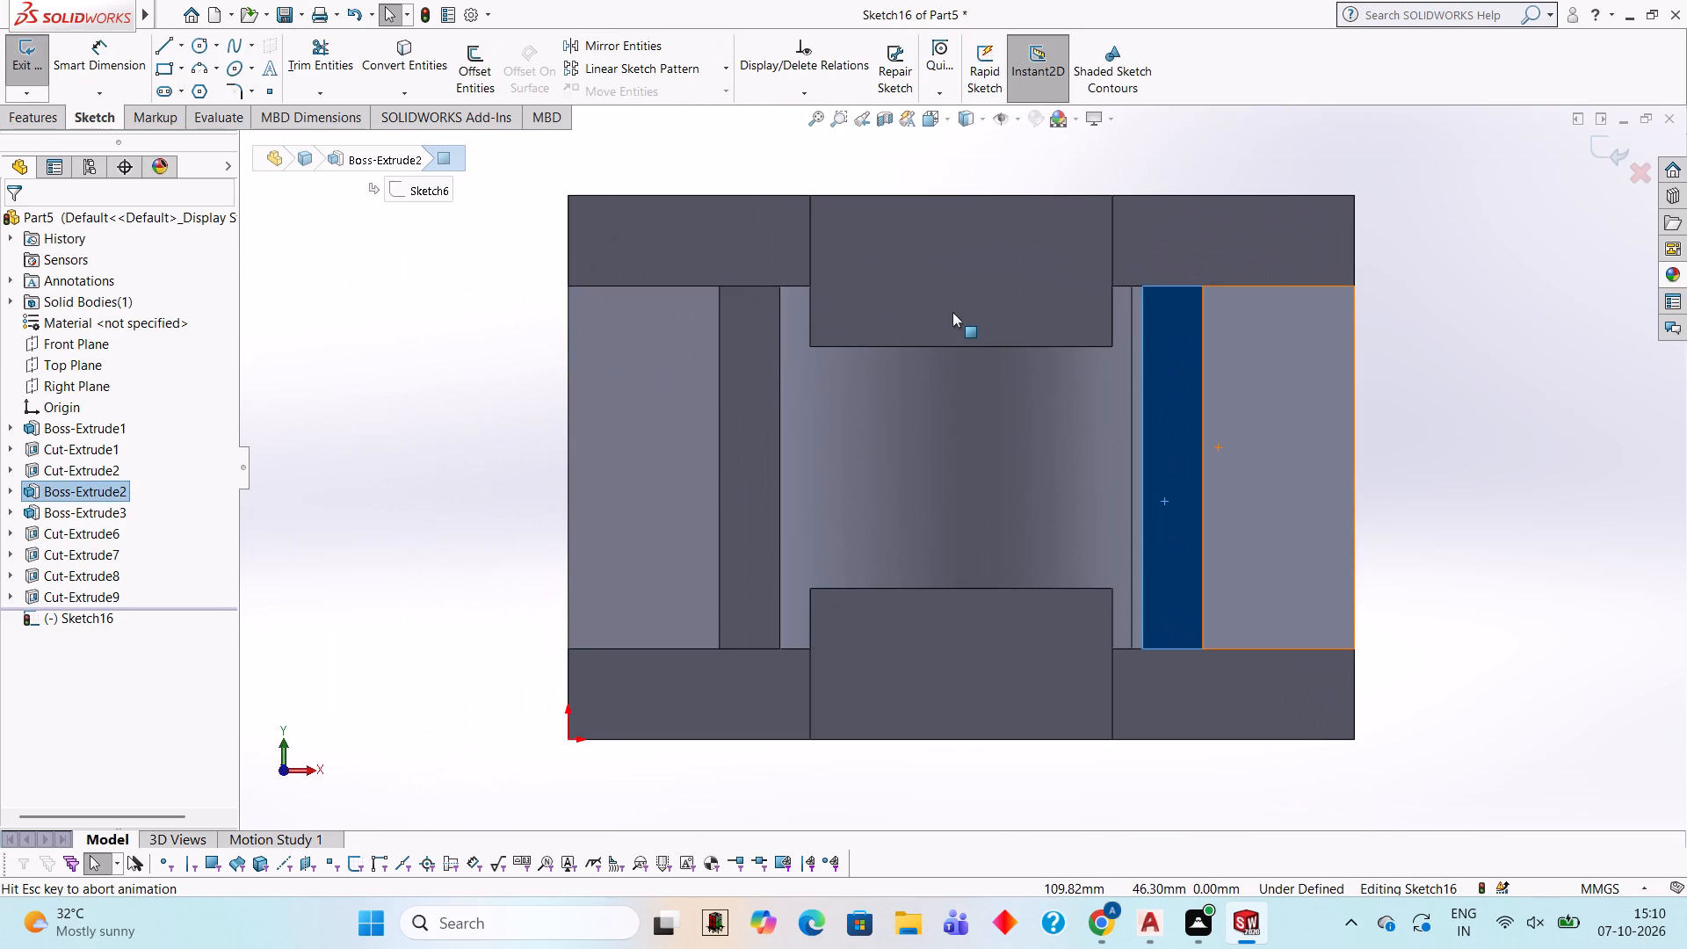
{"action": "left_click", "coordinate": [167, 48]}
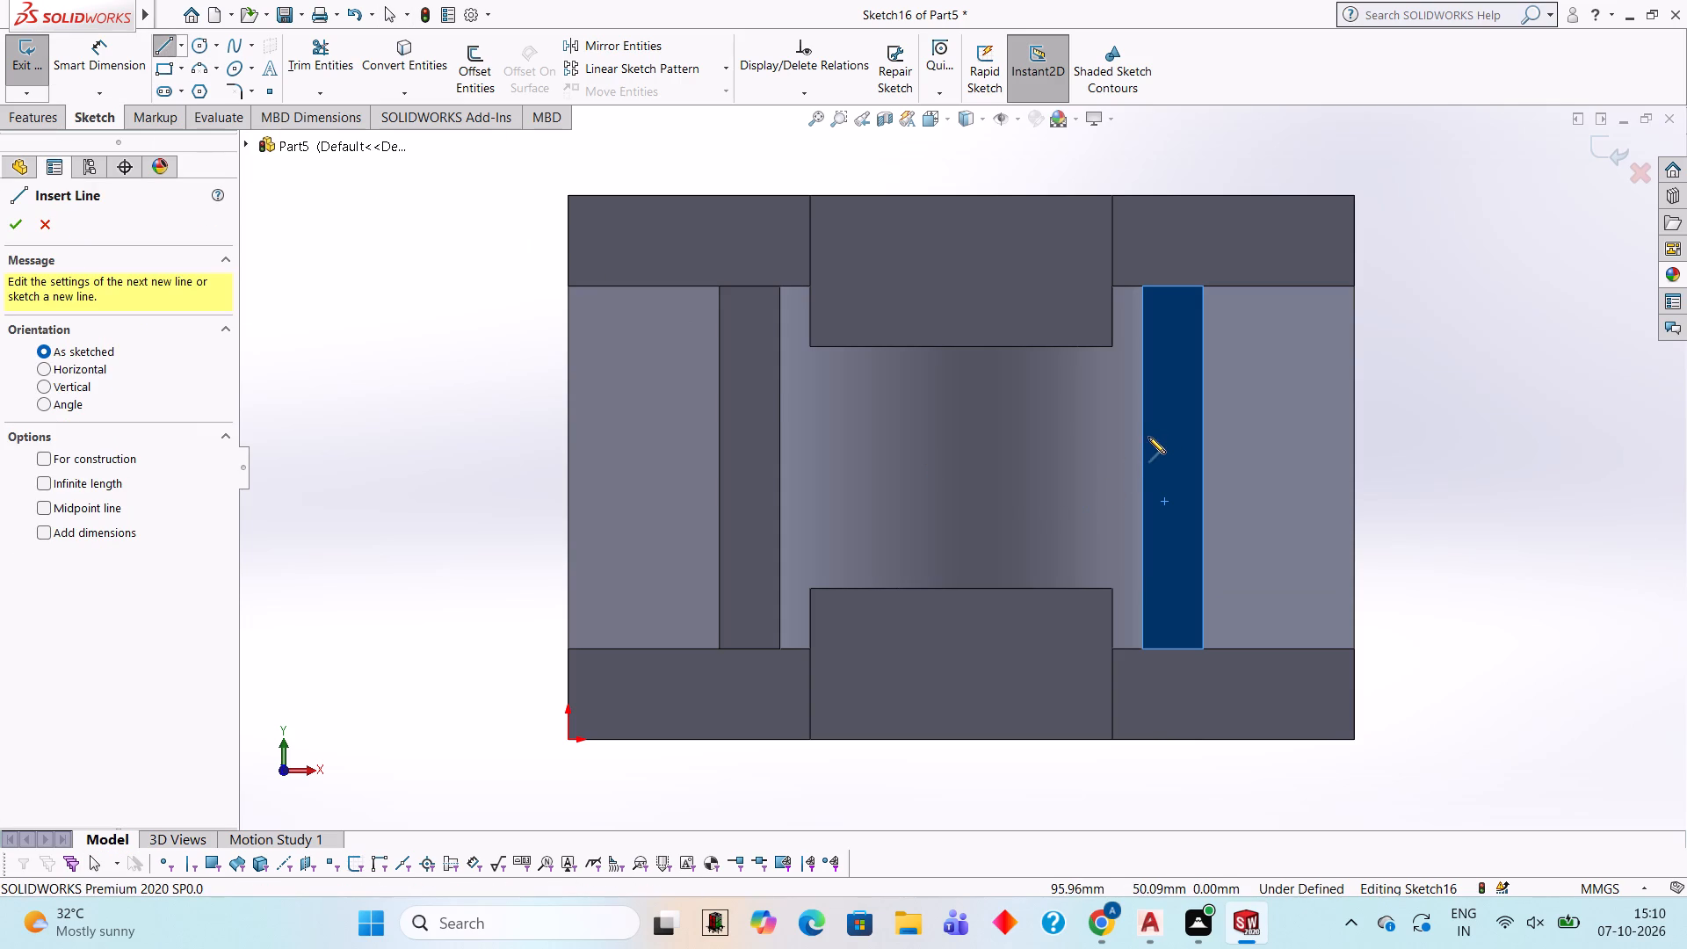
{"action": "left_click", "coordinate": [1141, 466]}
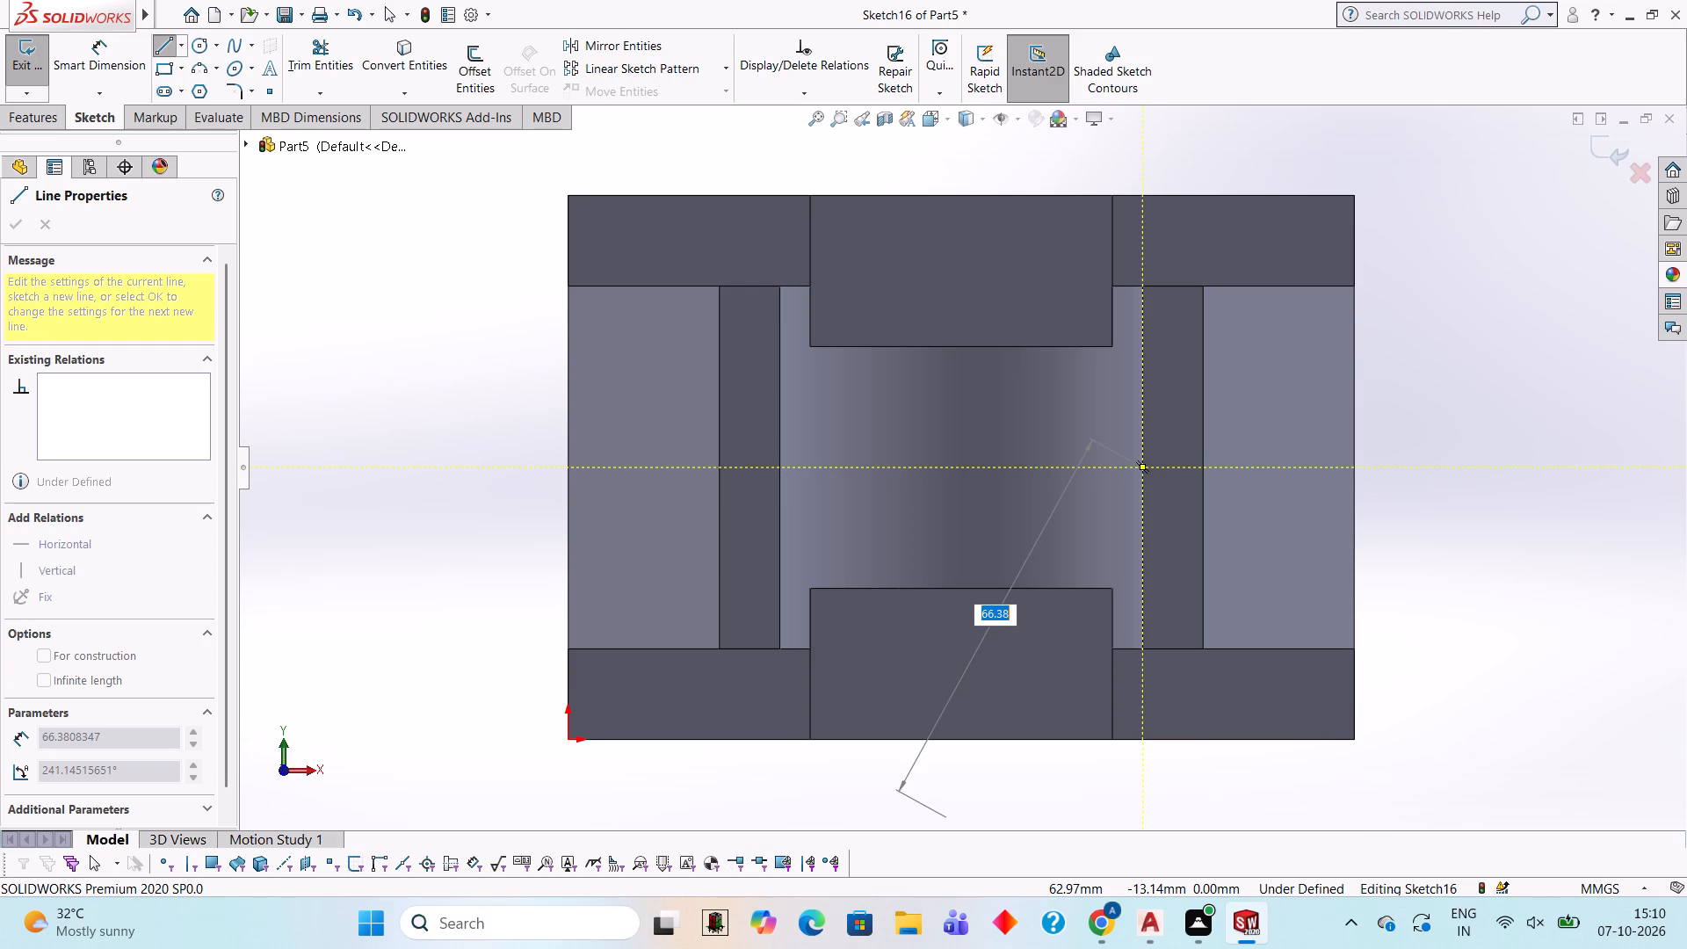
{"action": "left_click", "coordinate": [715, 466]}
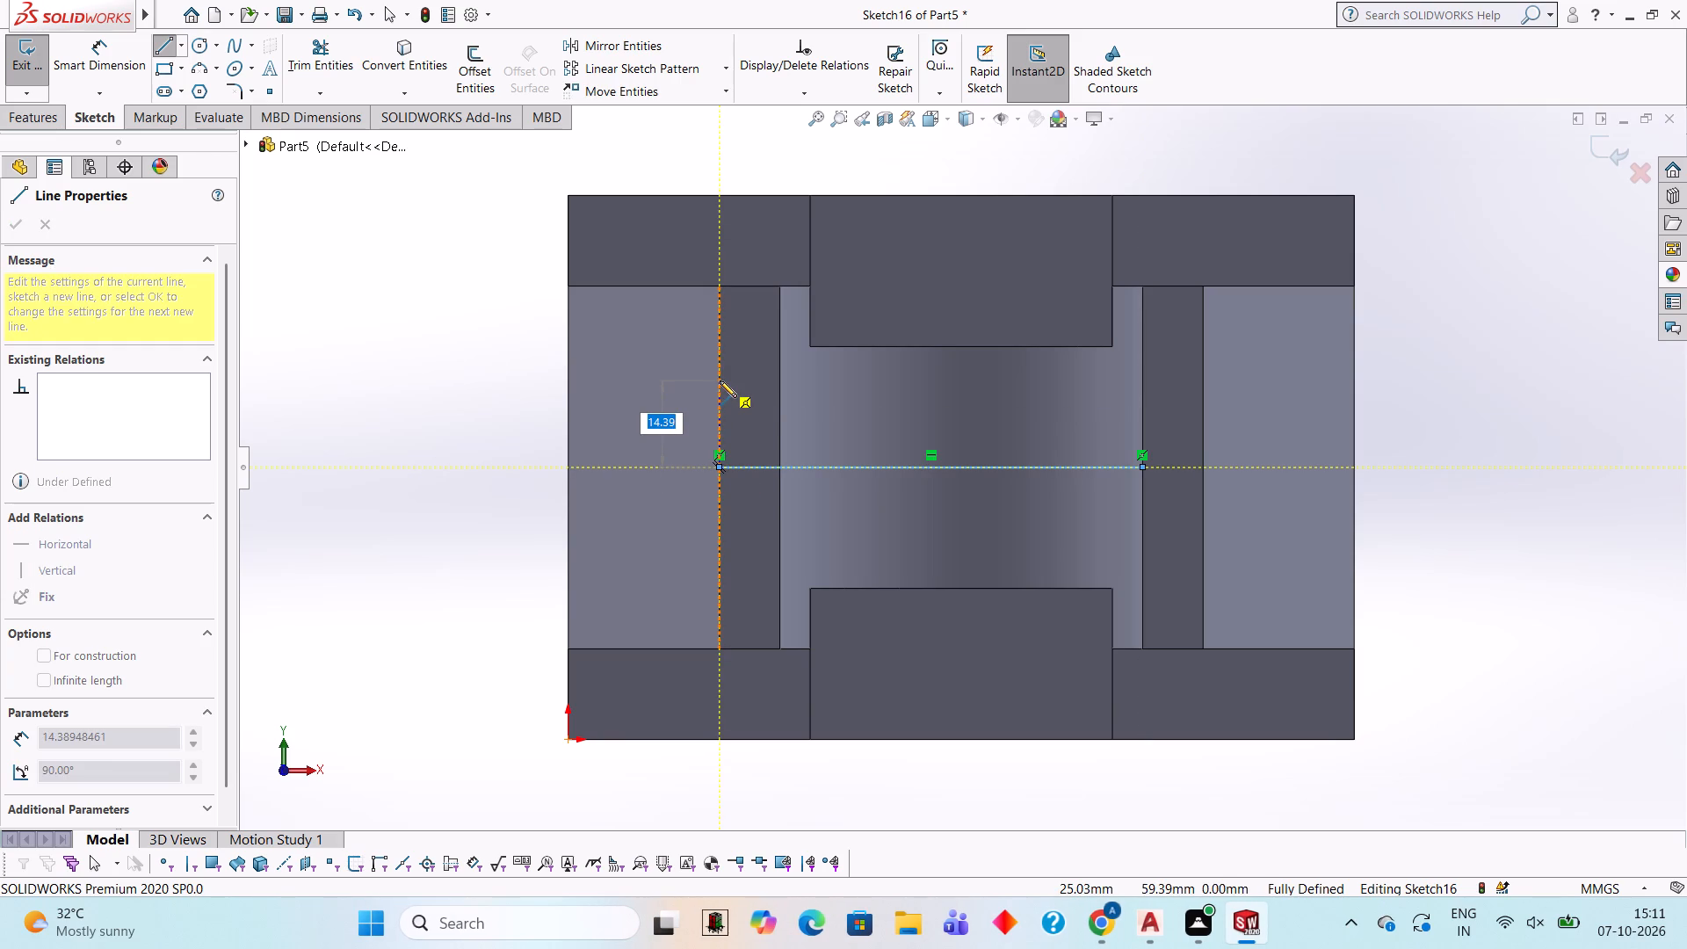
{"action": "type", "text": "10"}
{"action": "key", "text": "Return"}
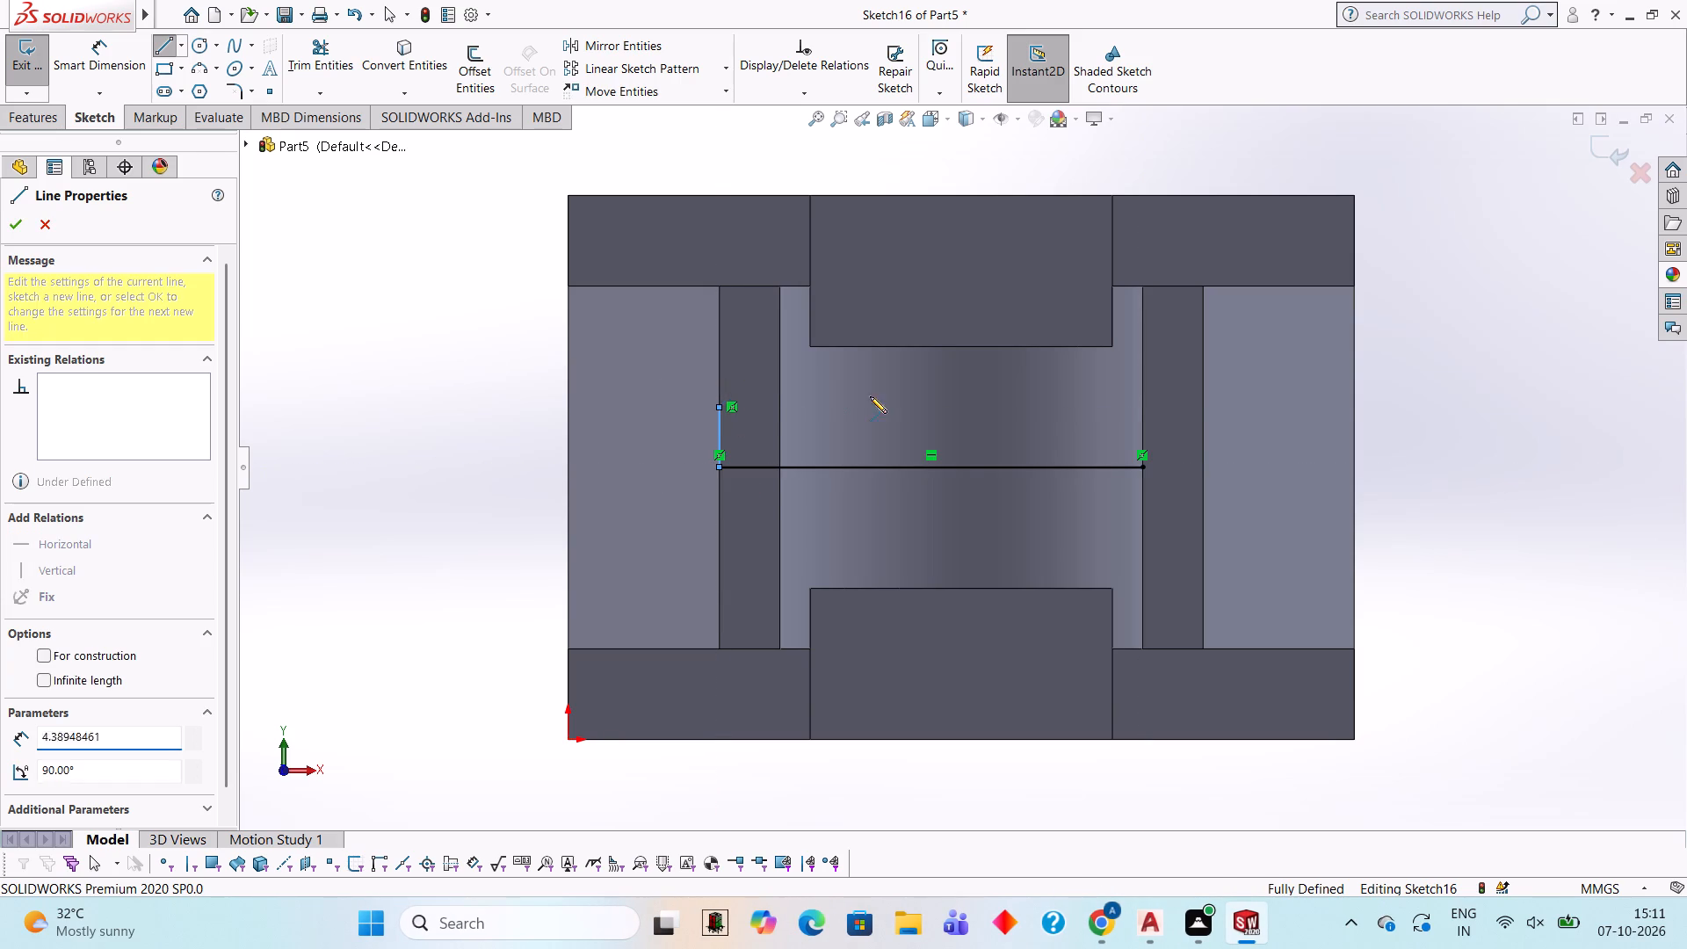
Continue the profile with 80 mm and 25 mm horizontal lines to the block's +X edge, a 20 mm line downward and a 130 mm line back.
{"action": "left_click", "coordinate": [1204, 405]}
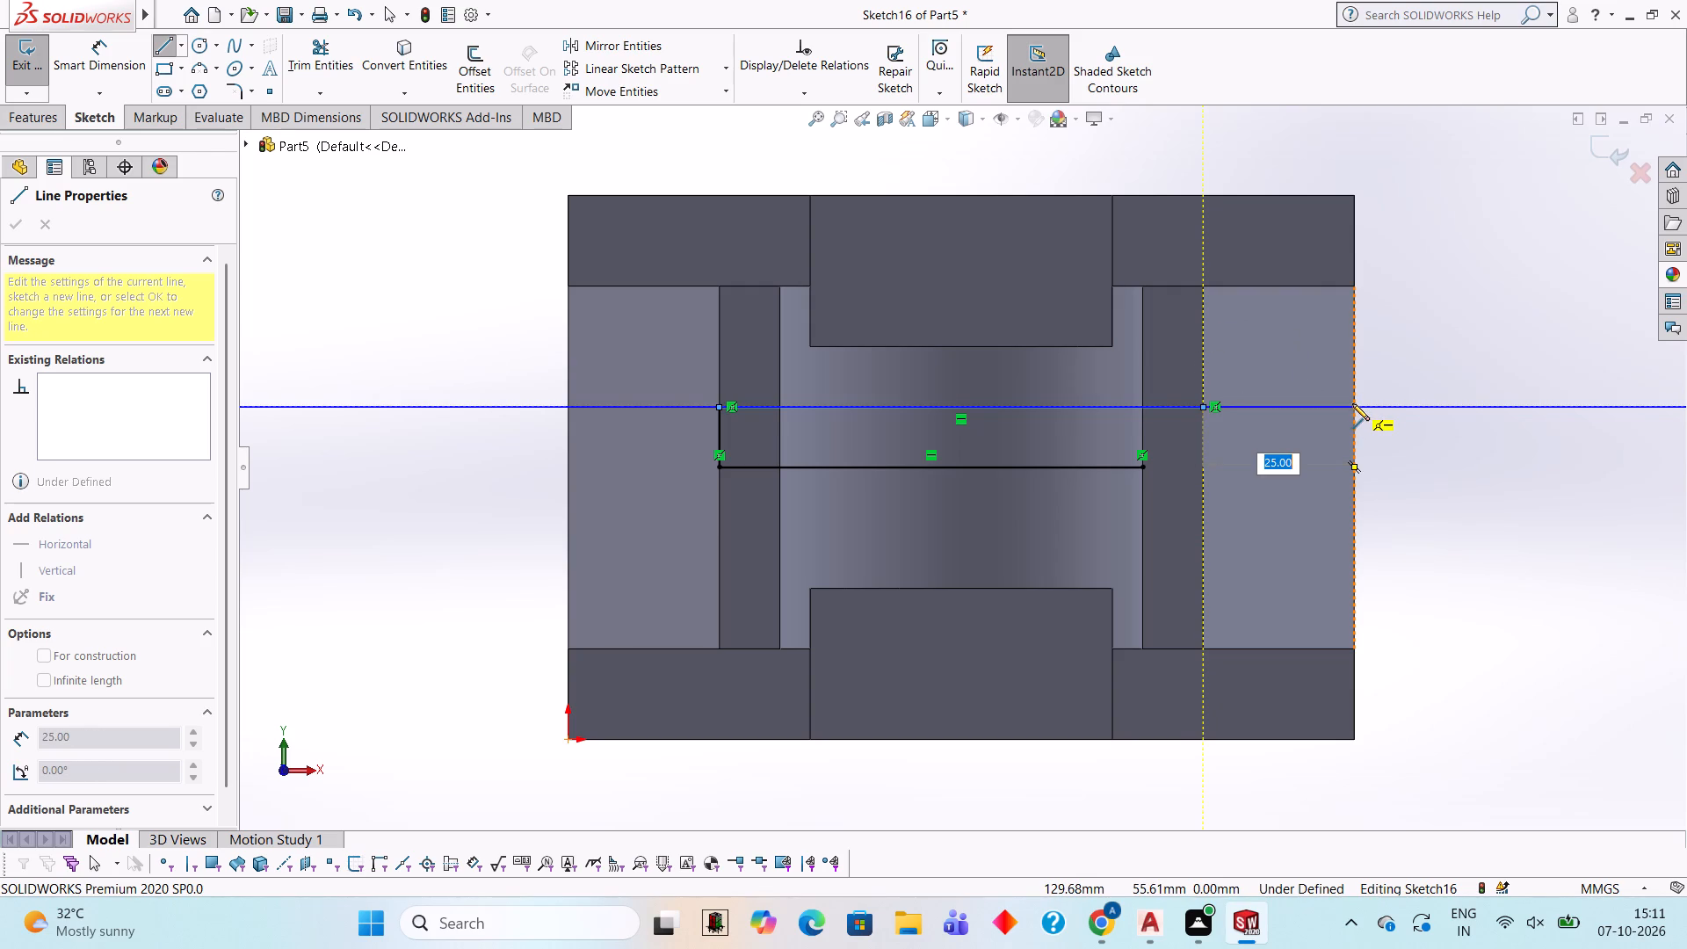
{"action": "type", "text": "25"}
{"action": "key", "text": "Return"}
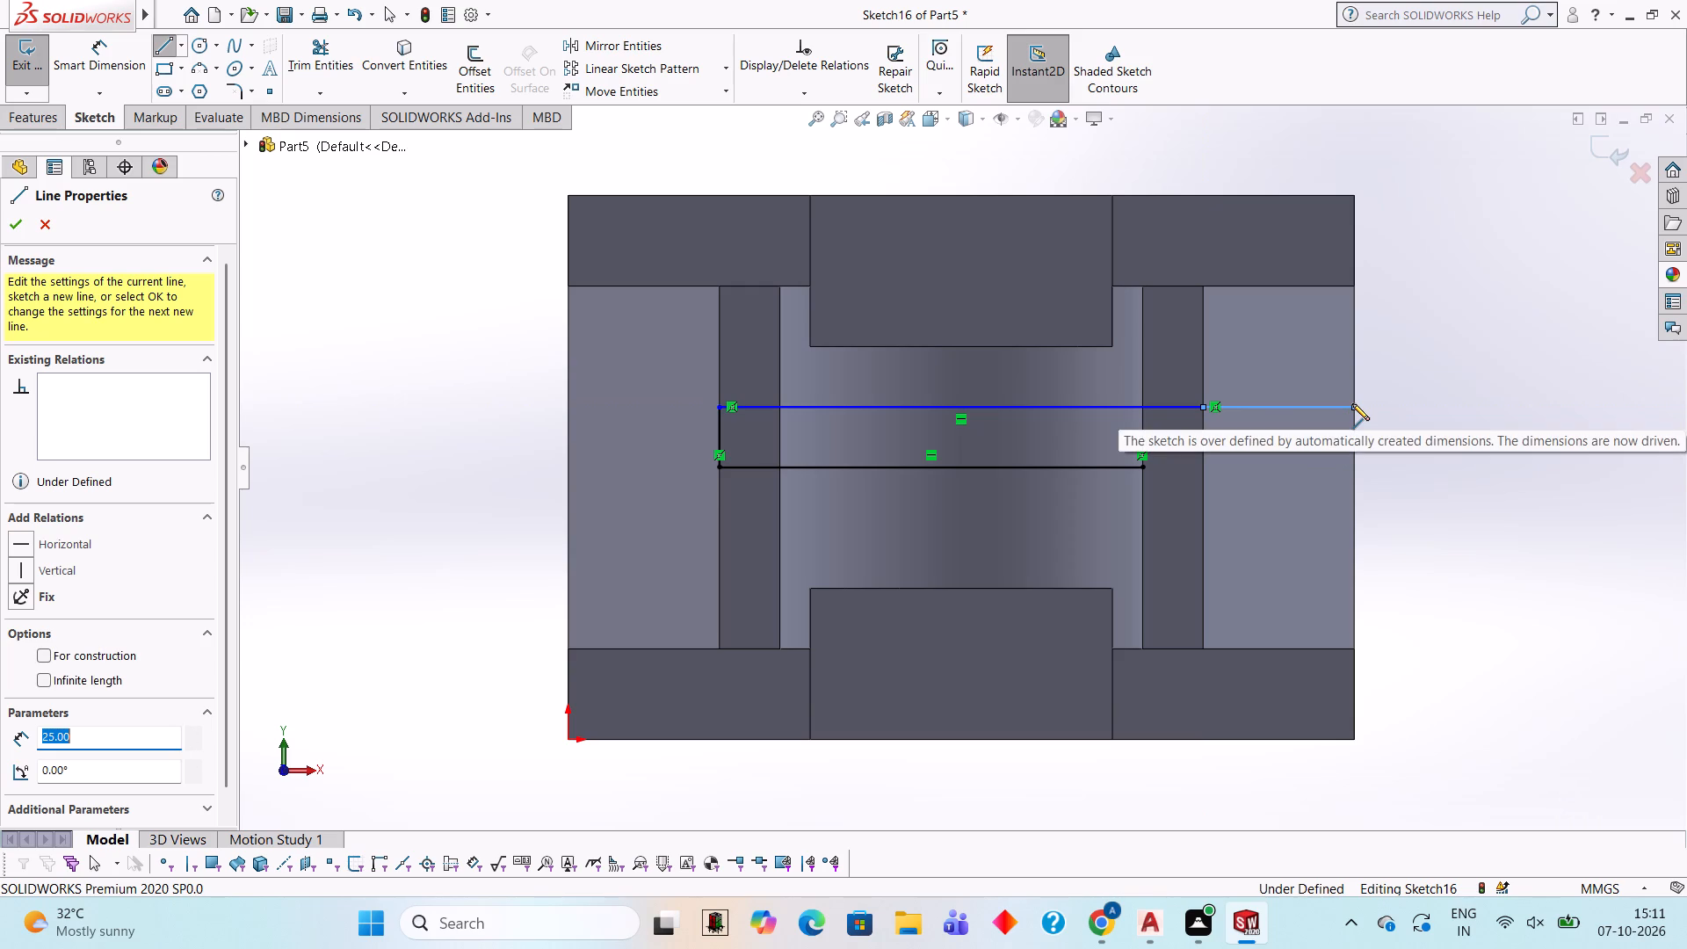
{"action": "type", "text": "20"}
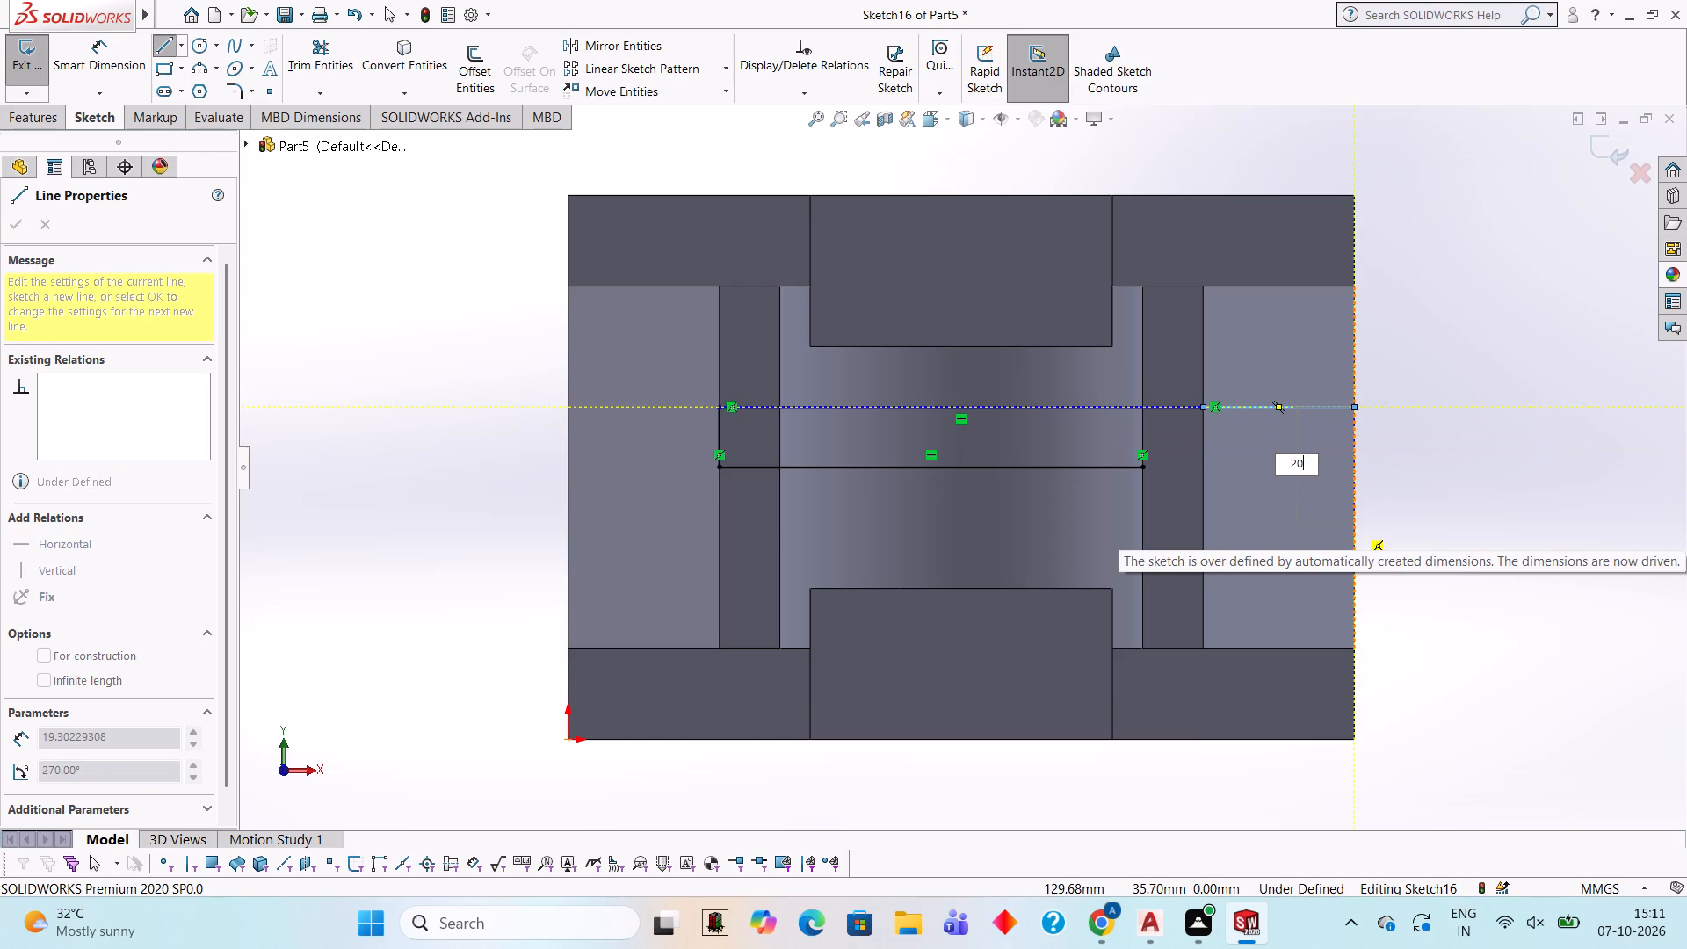
{"action": "key", "text": "Return"}
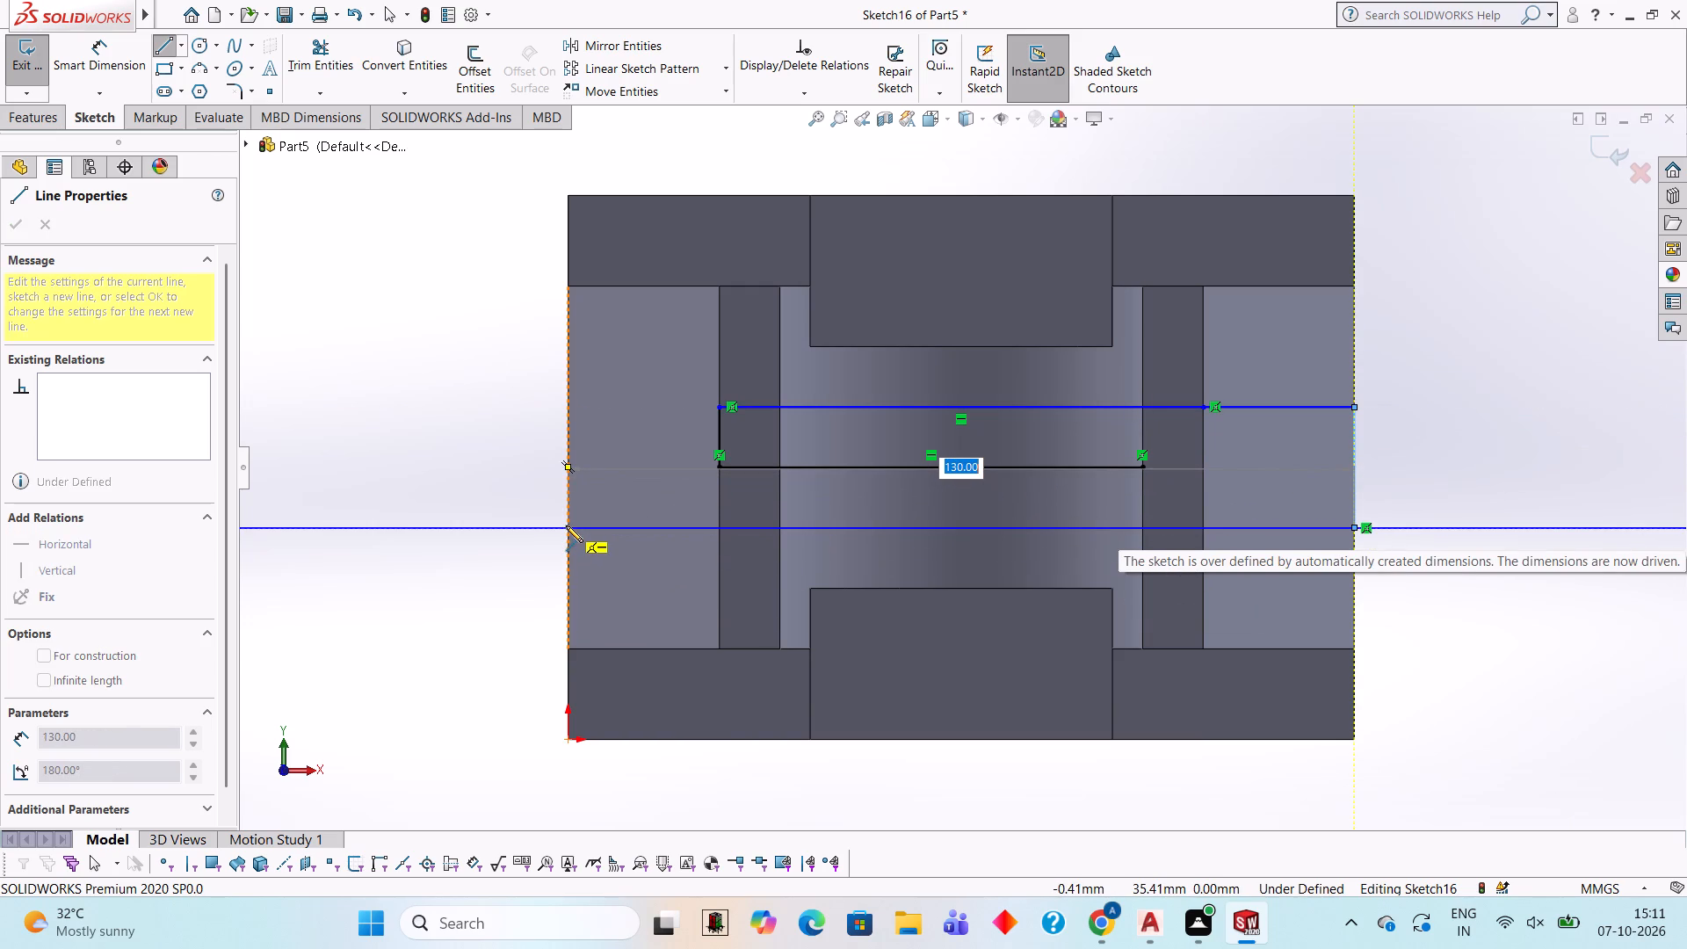
{"action": "type", "text": "13"}
{"action": "key", "text": "0"}
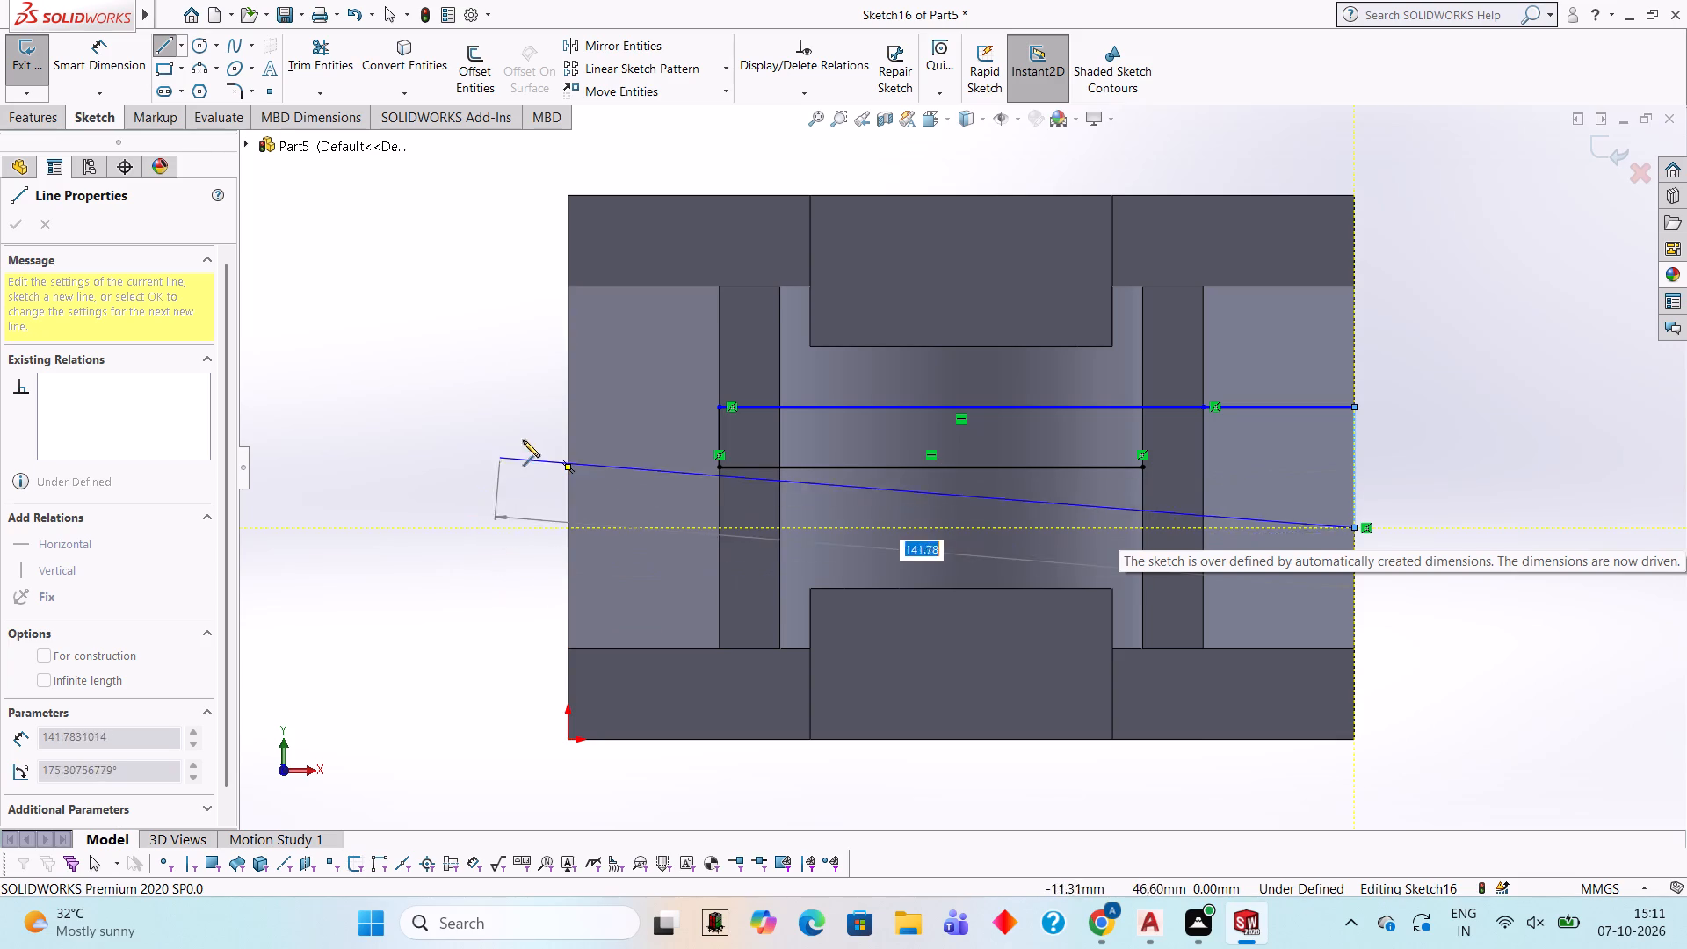
{"action": "left_click", "coordinate": [568, 529]}
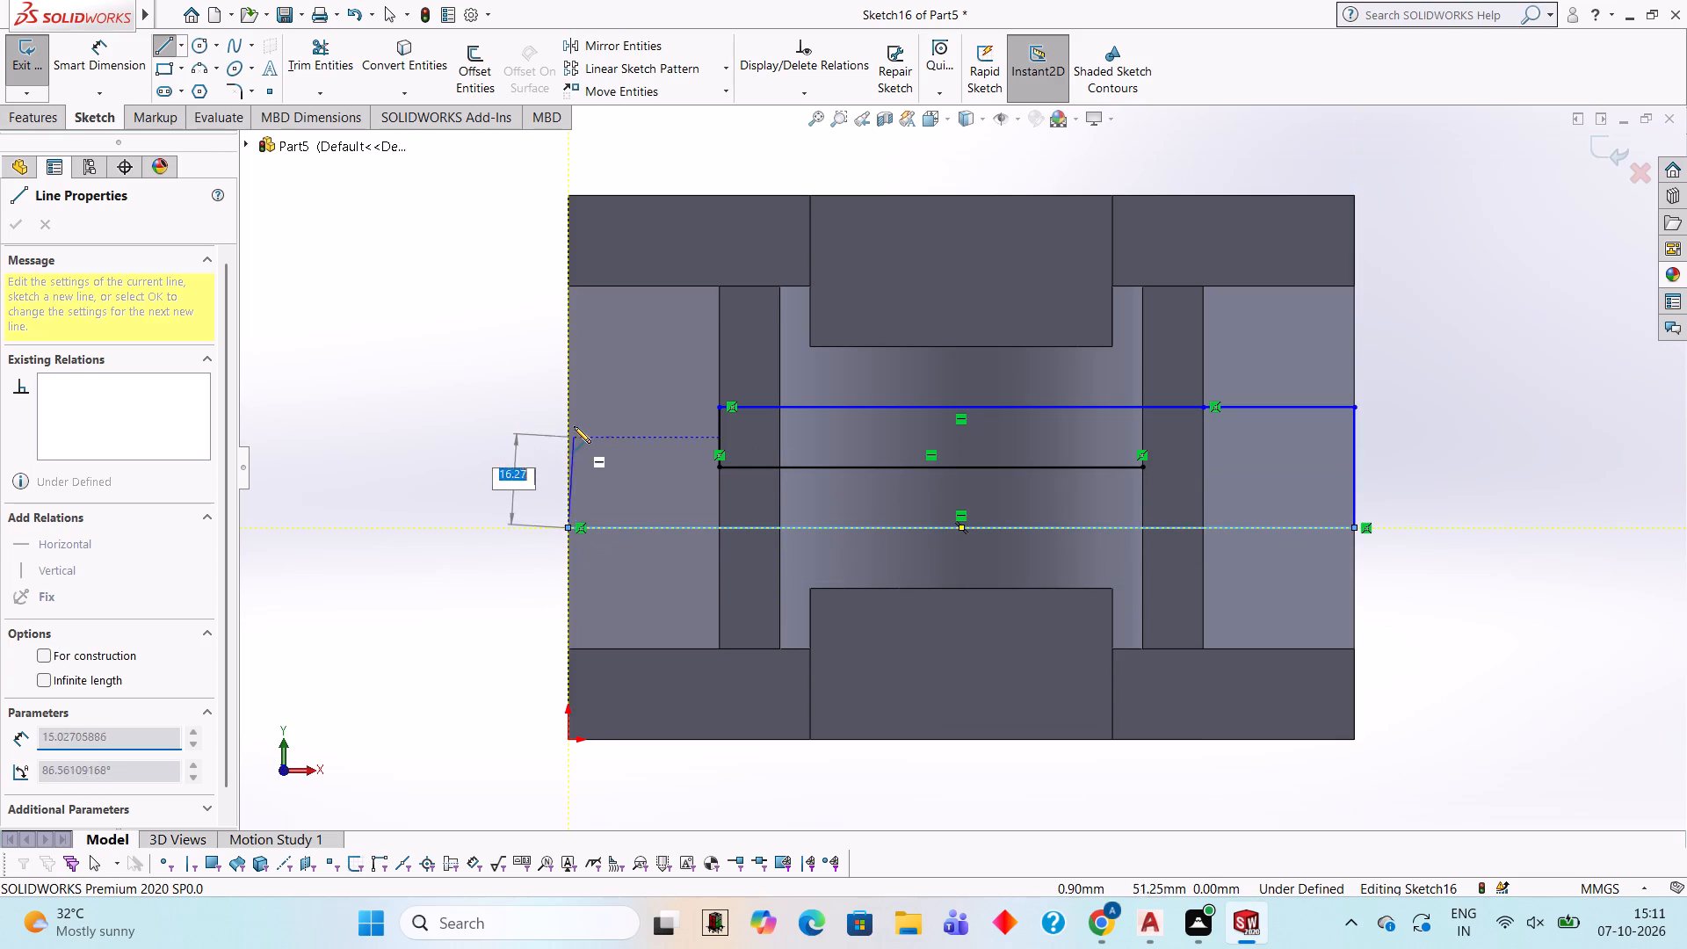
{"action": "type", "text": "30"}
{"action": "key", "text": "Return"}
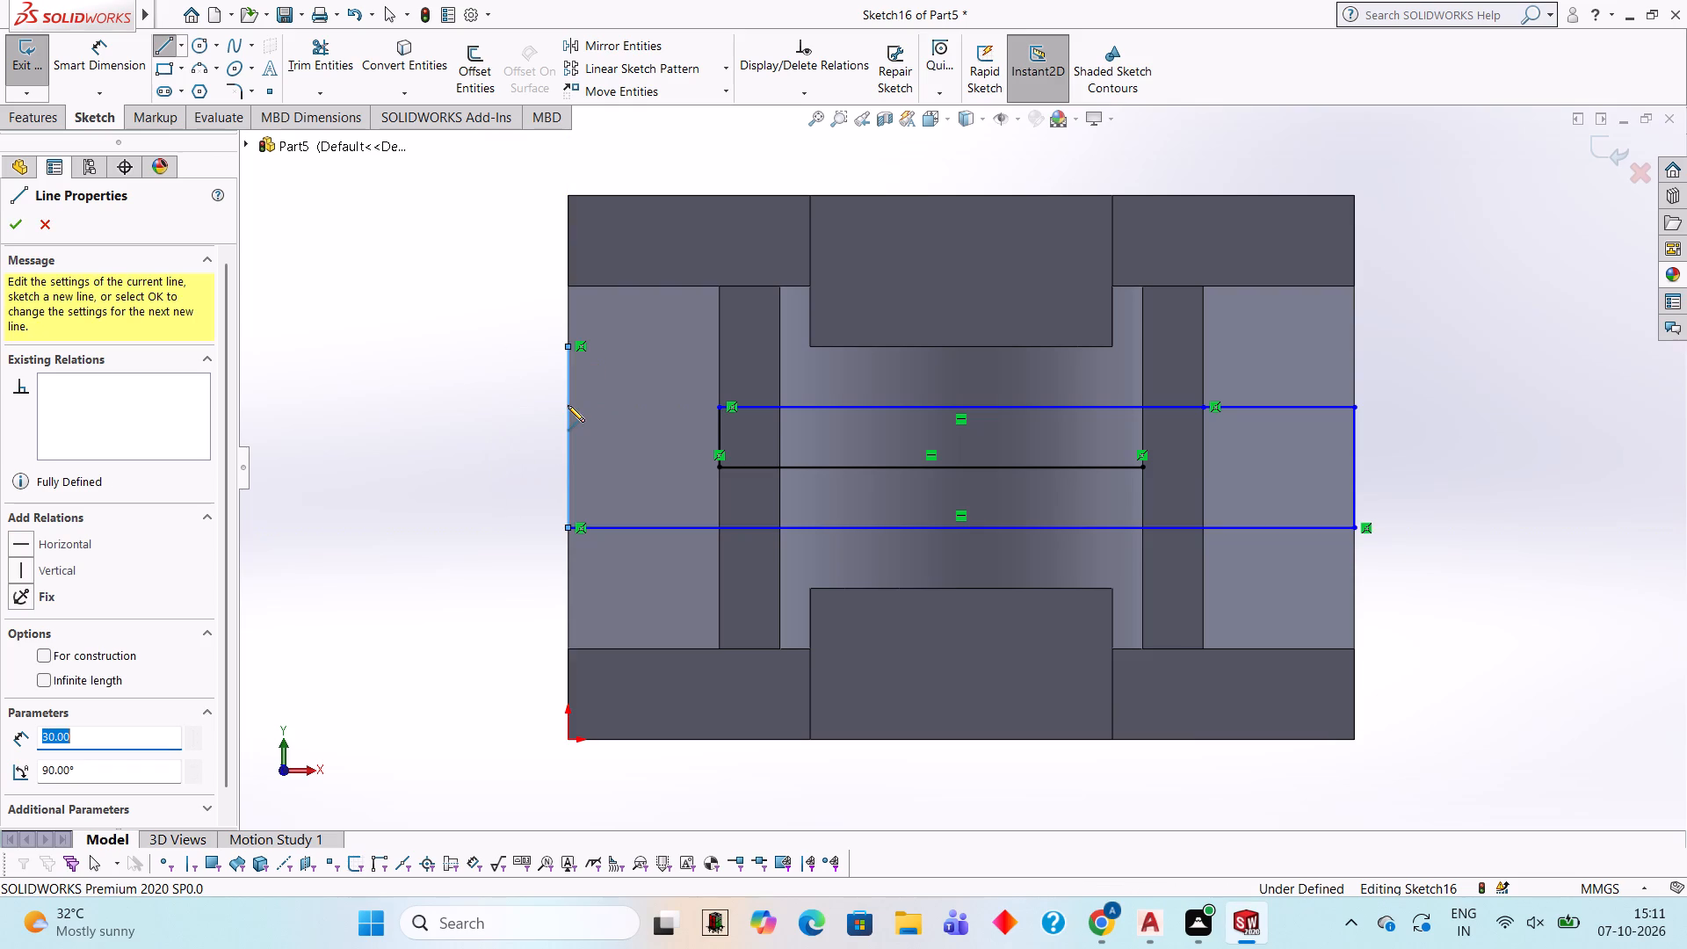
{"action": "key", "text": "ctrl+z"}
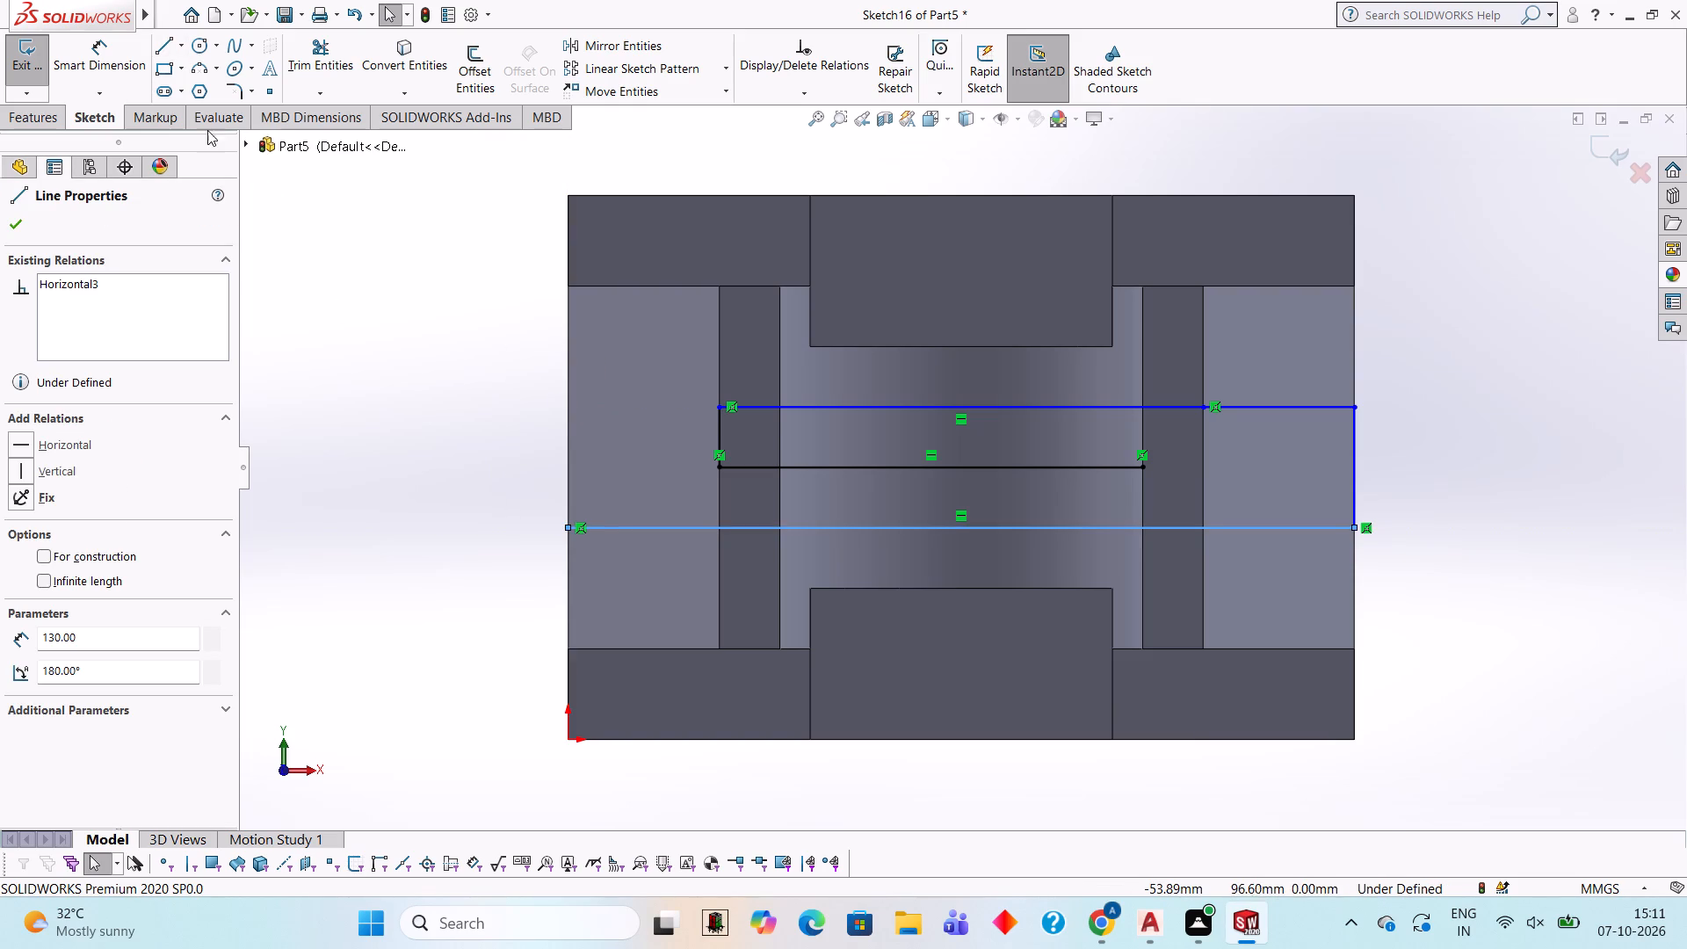
Close the rectangular profile with a 20 mm vertical line along the block's −X edge and a 25 mm horizontal line.
{"action": "left_click", "coordinate": [167, 44]}
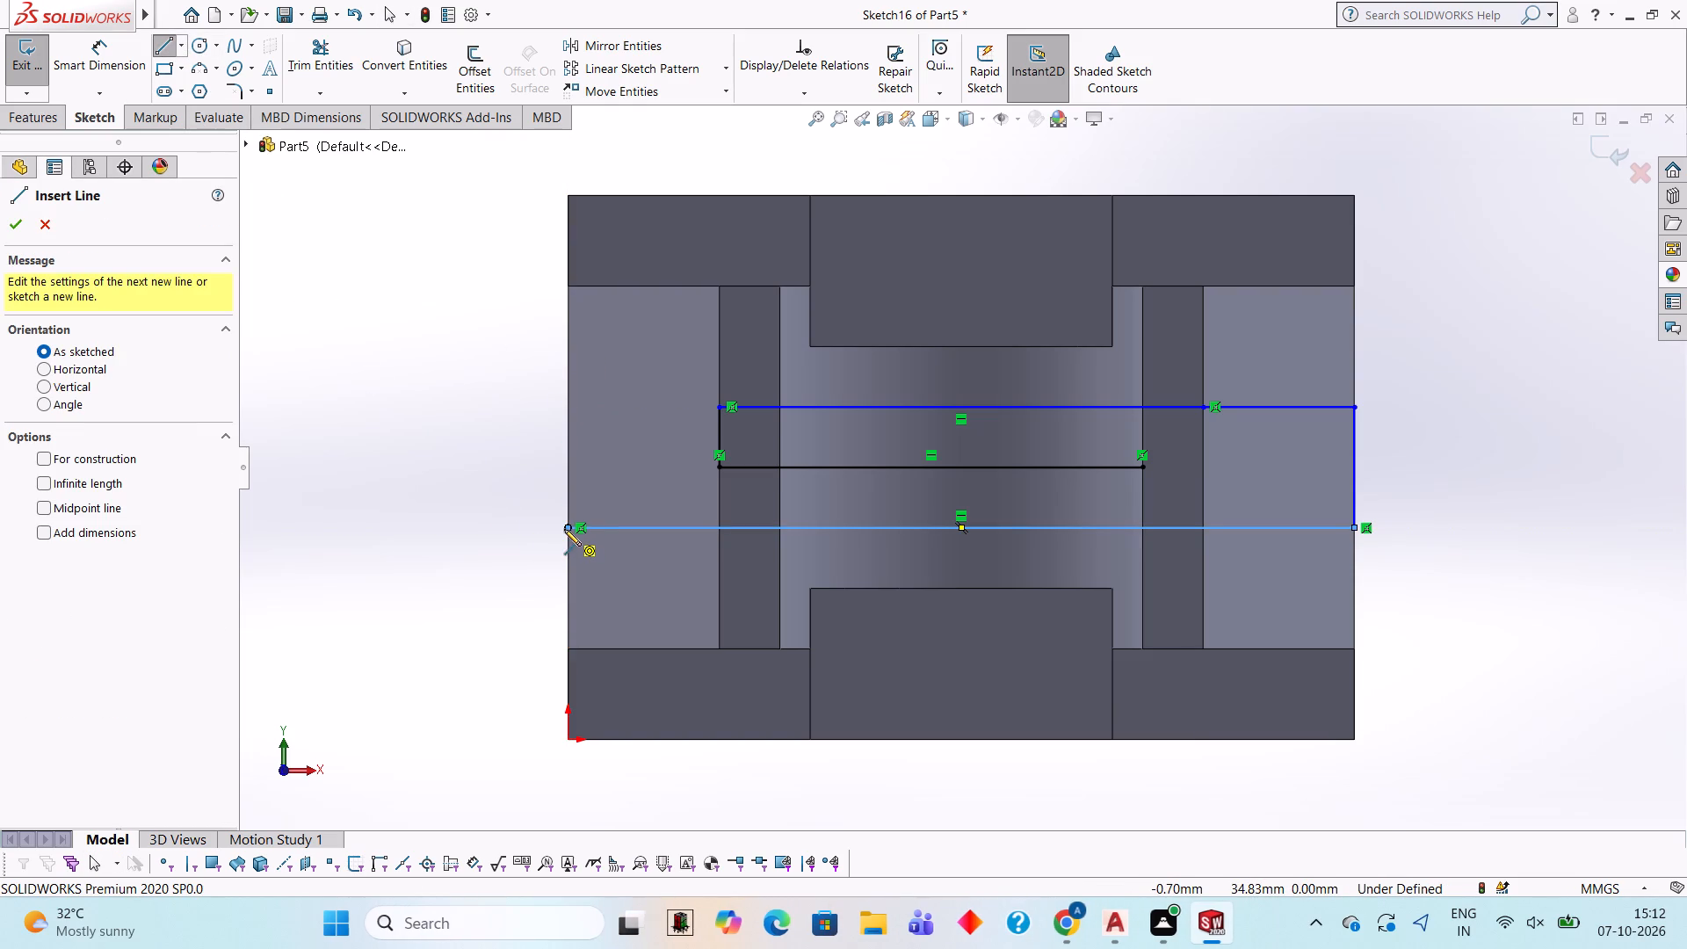
{"action": "left_click", "coordinate": [564, 528]}
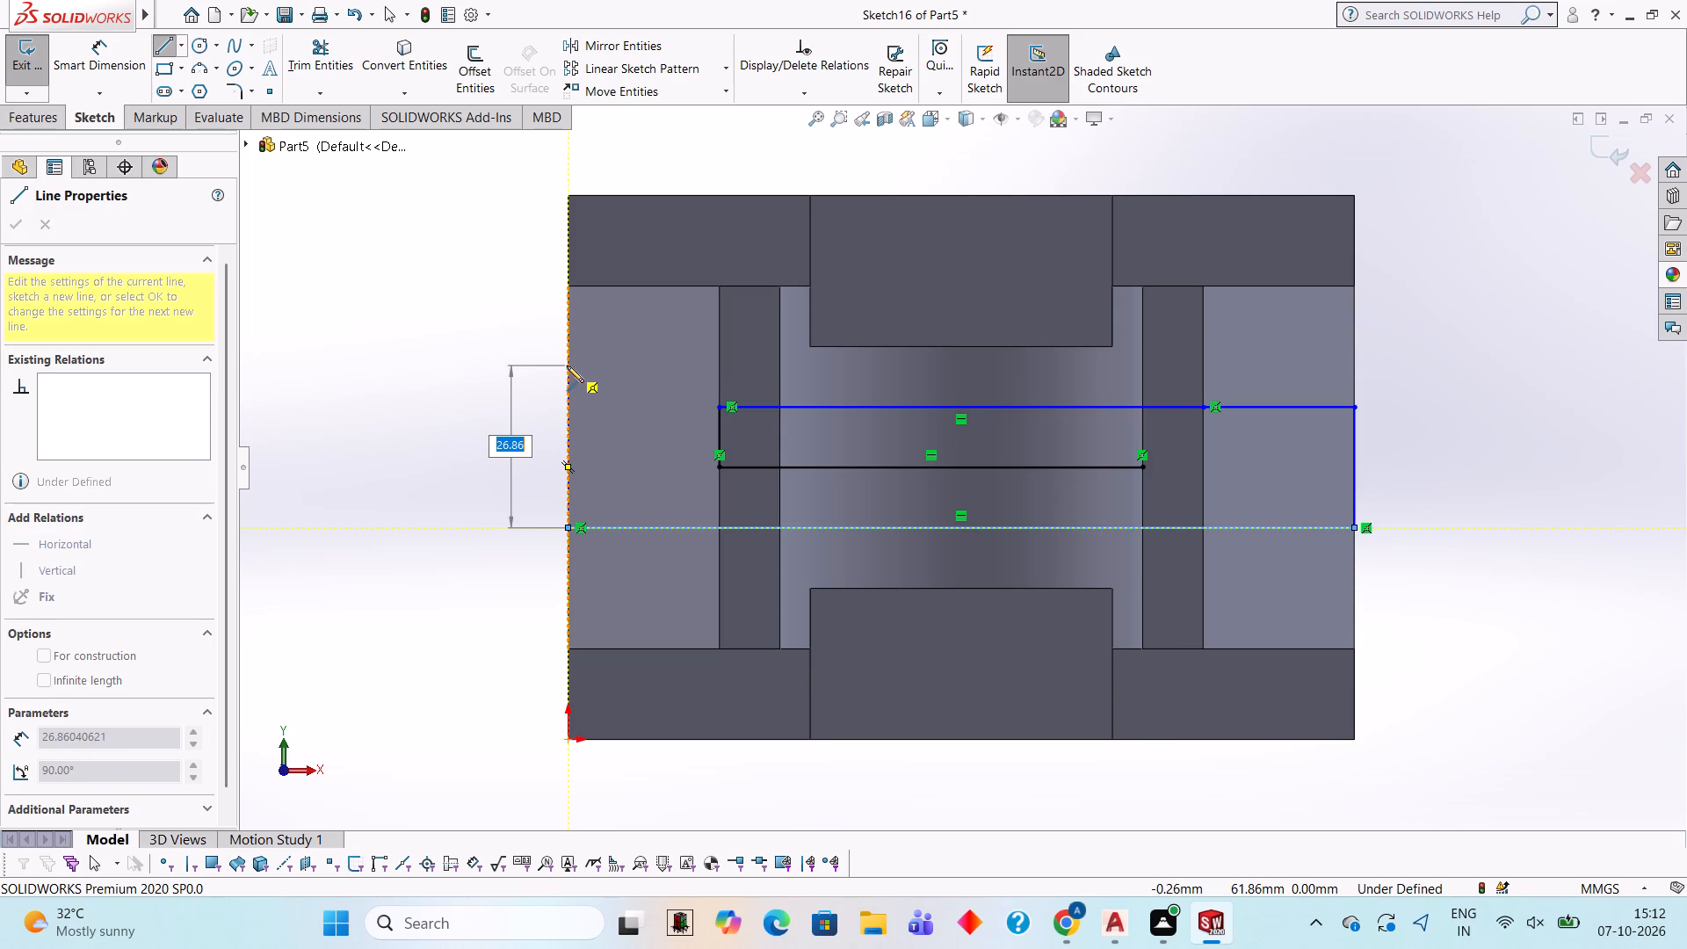
{"action": "type", "text": "20"}
{"action": "key", "text": "Return"}
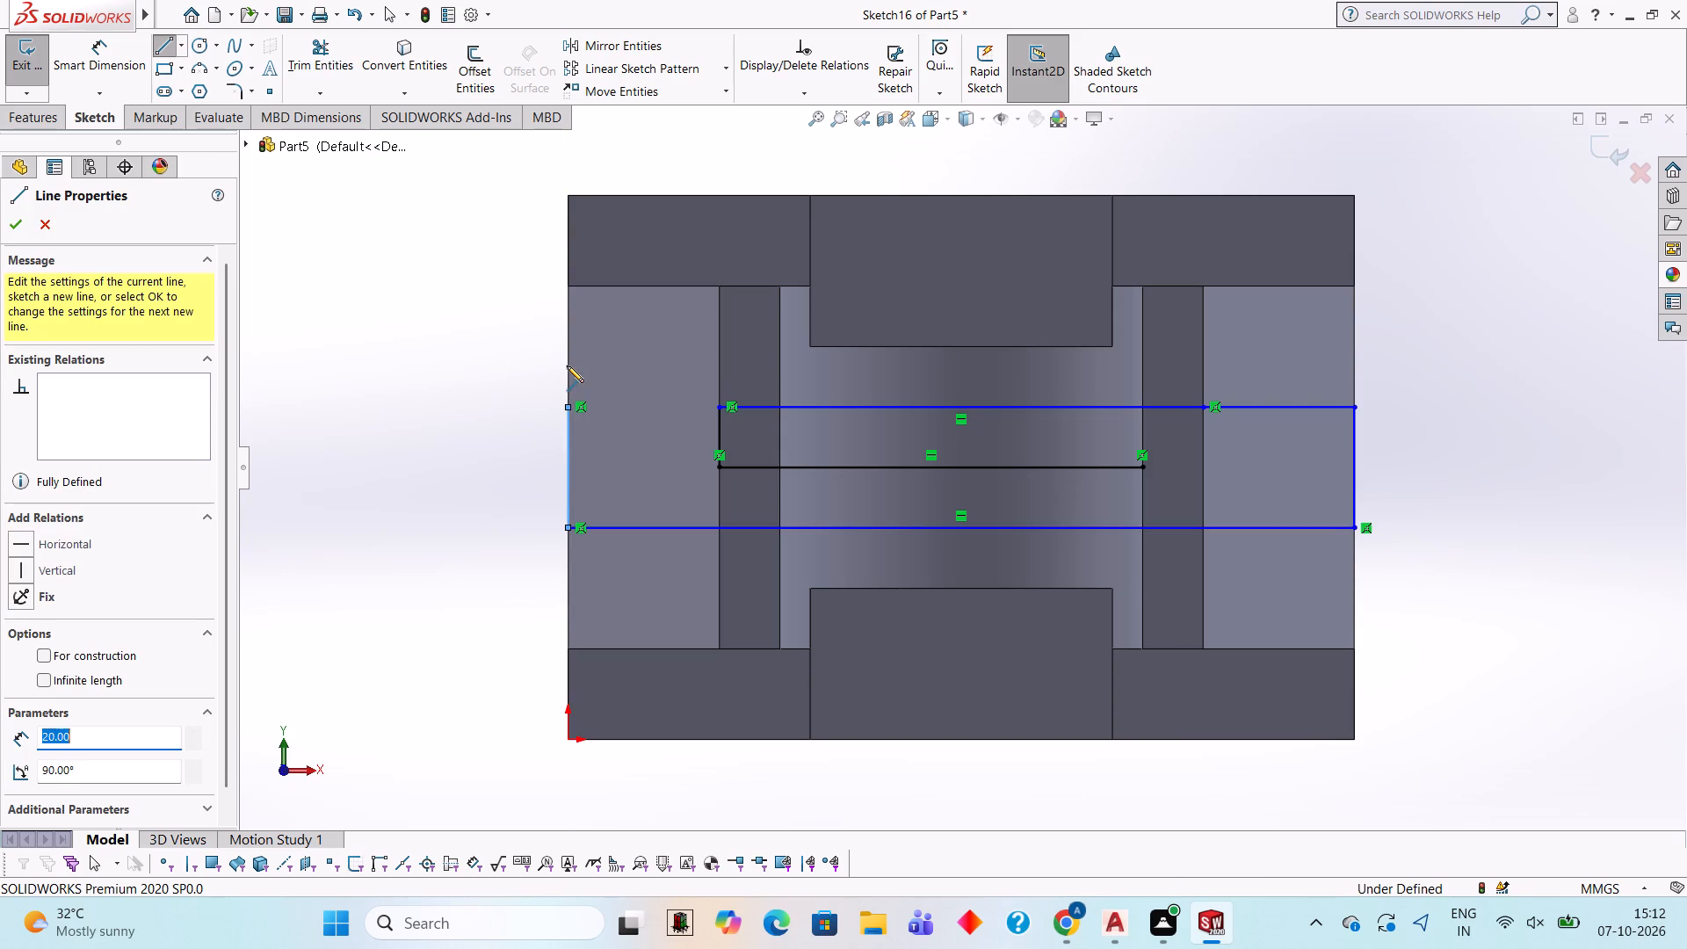
{"action": "left_click", "coordinate": [717, 407]}
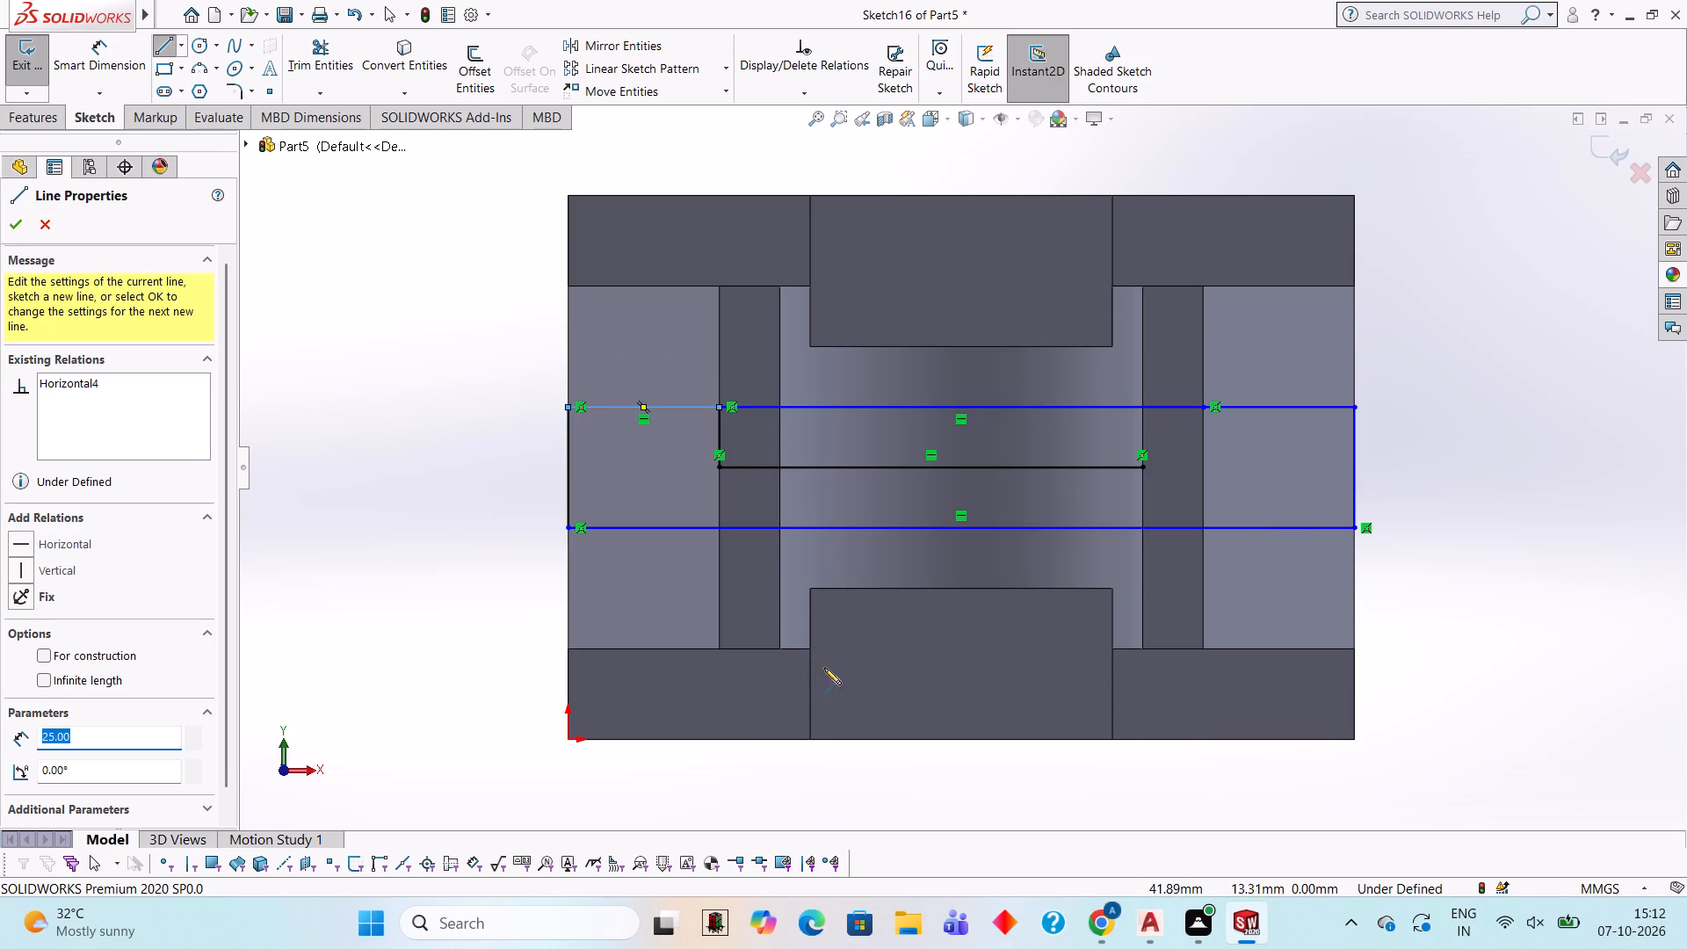
Trim away the 70 mm mid-height line and the 10 mm vertical line inside the rectangle.
{"action": "left_click", "coordinate": [351, 49]}
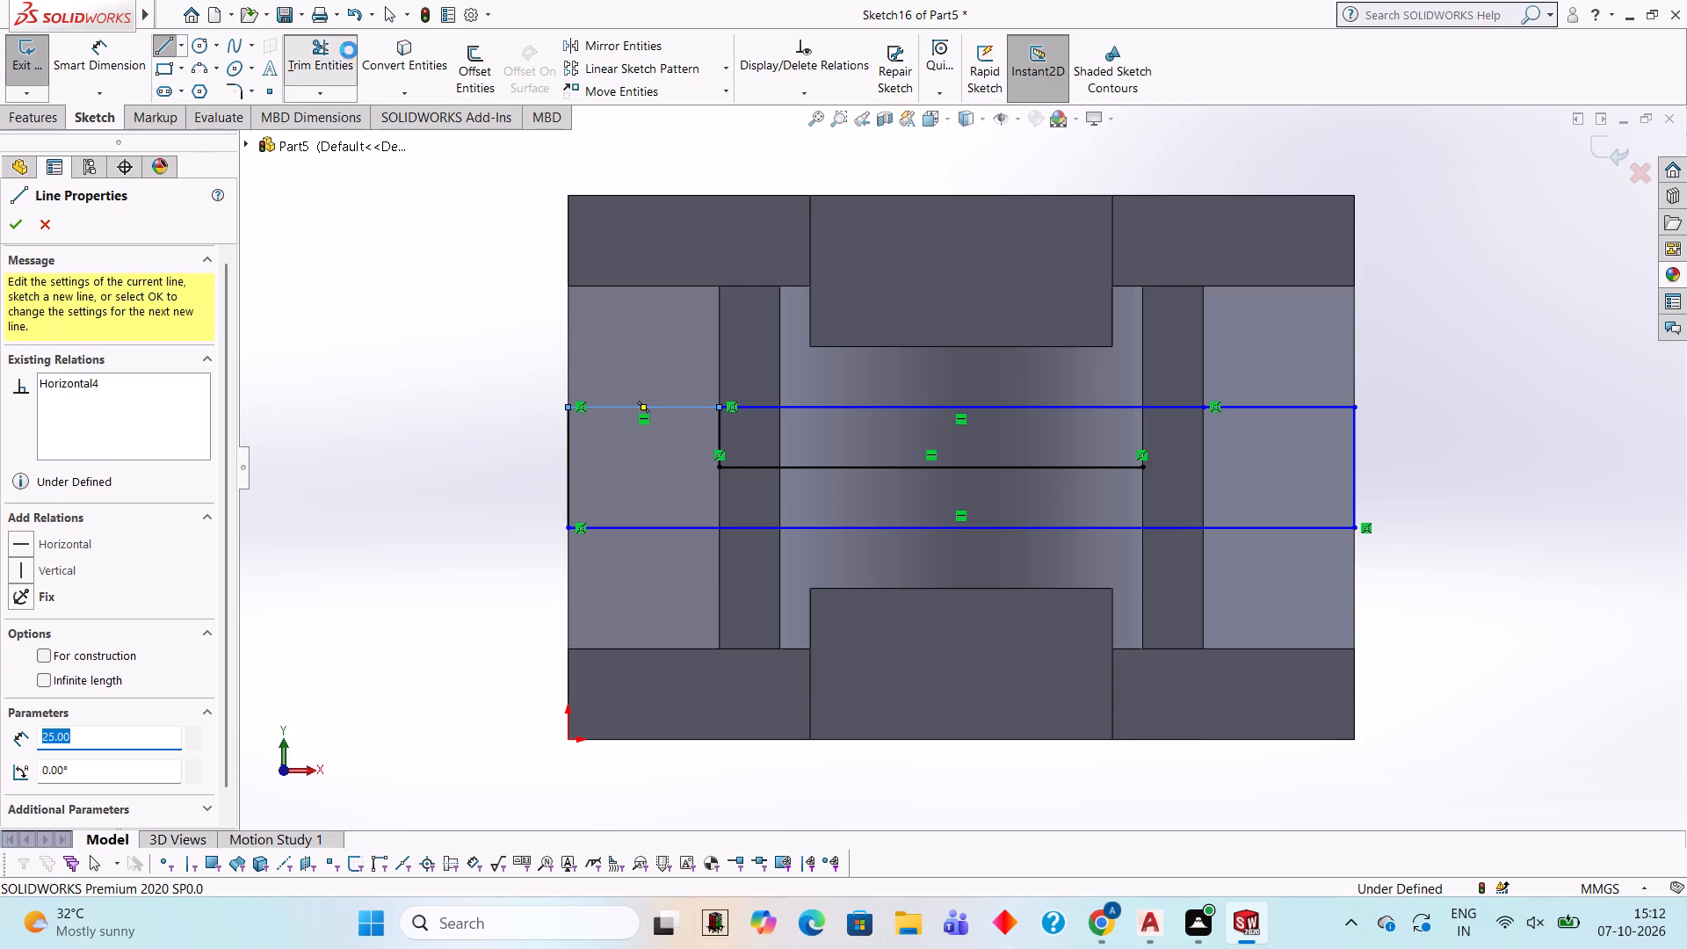
{"action": "left_click", "coordinate": [848, 467]}
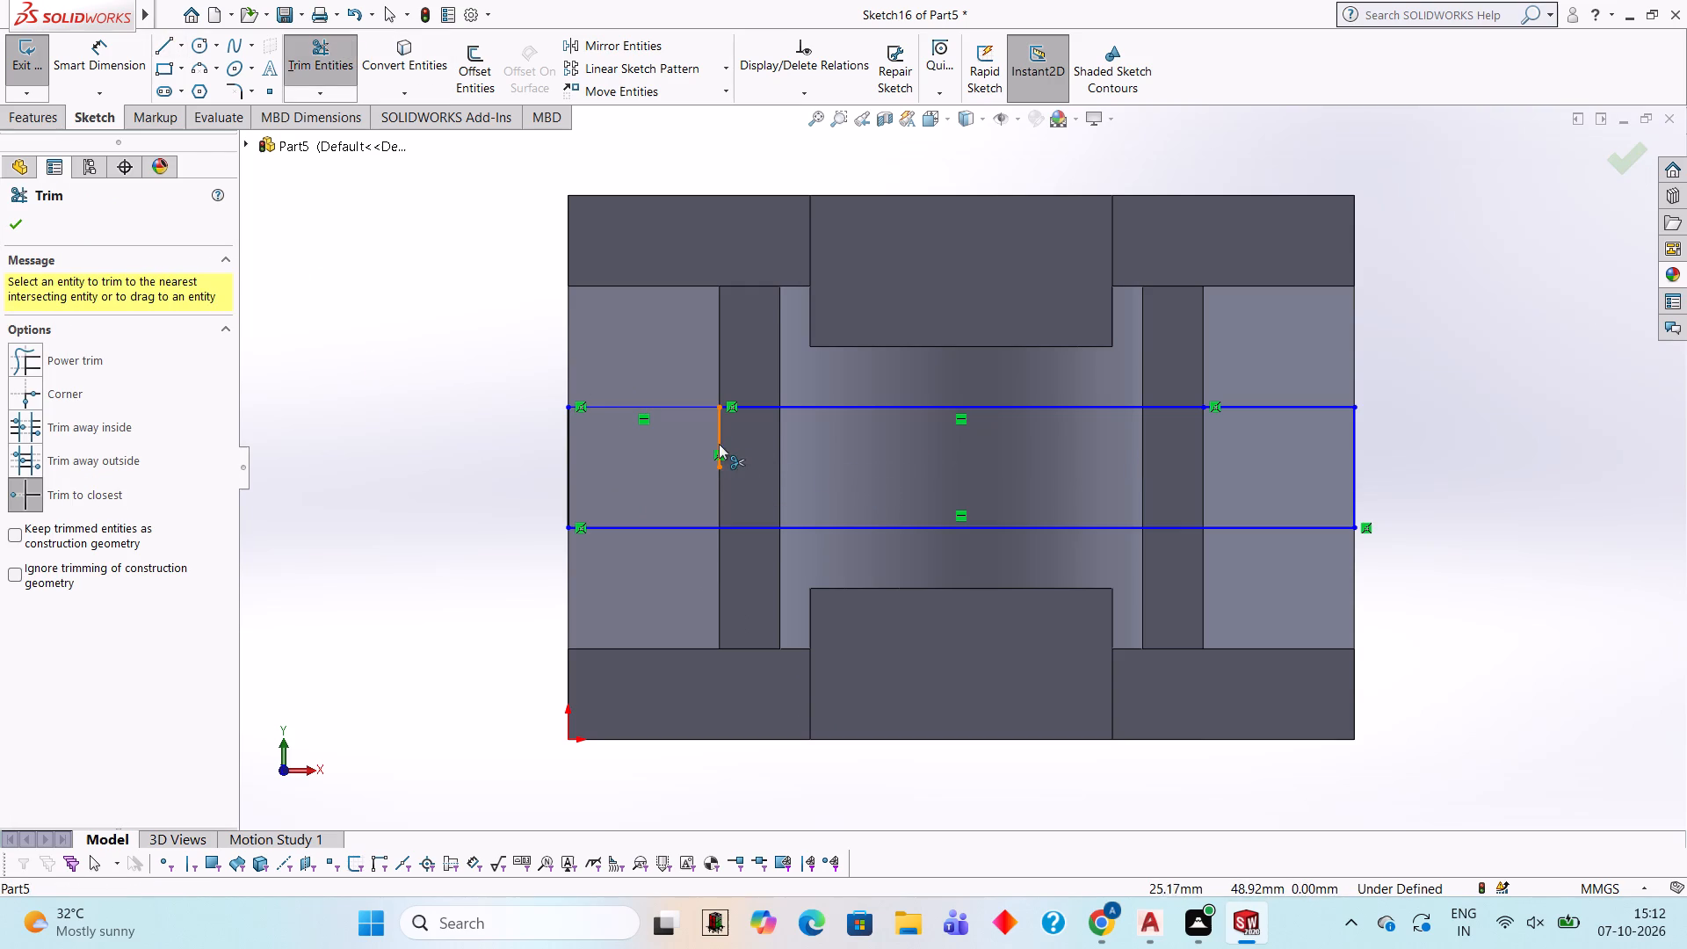
{"action": "left_click", "coordinate": [716, 443]}
Cut-extrude the 130 × 20 mm rectangle 60 mm blind from the sketch plane through the boss toward the base block.
{"action": "middle_click_drag", "start_coordinate": [938, 533], "coordinate": [1019, 496]}
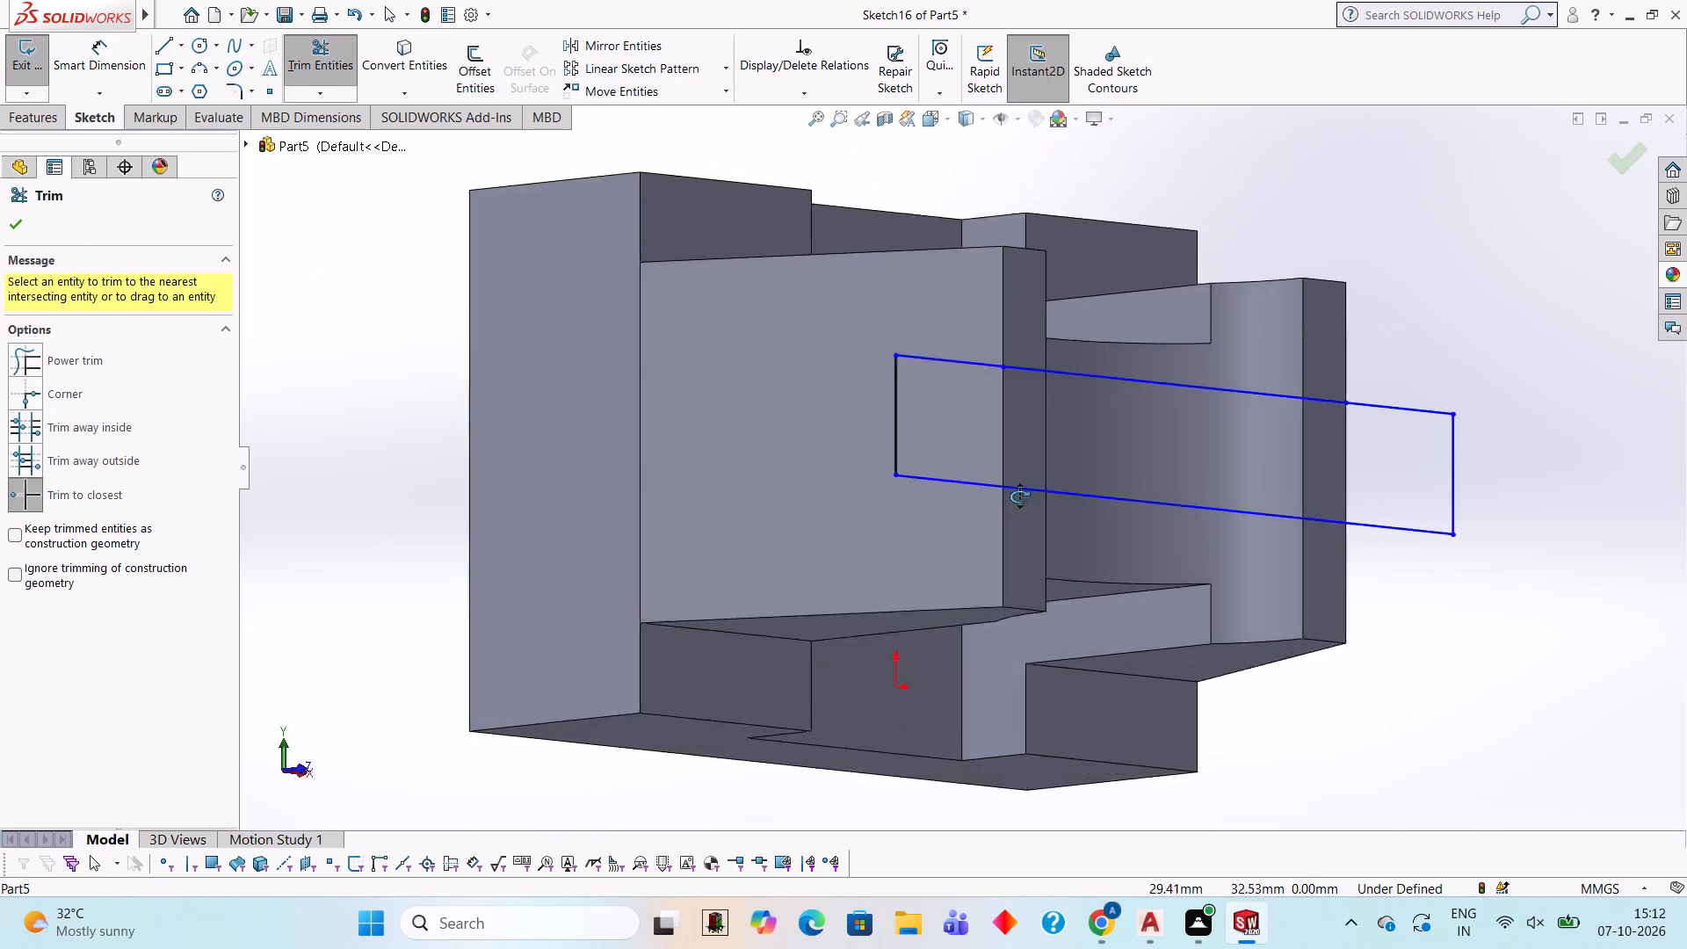
{"action": "middle_click_drag", "start_coordinate": [1019, 496], "coordinate": [930, 380]}
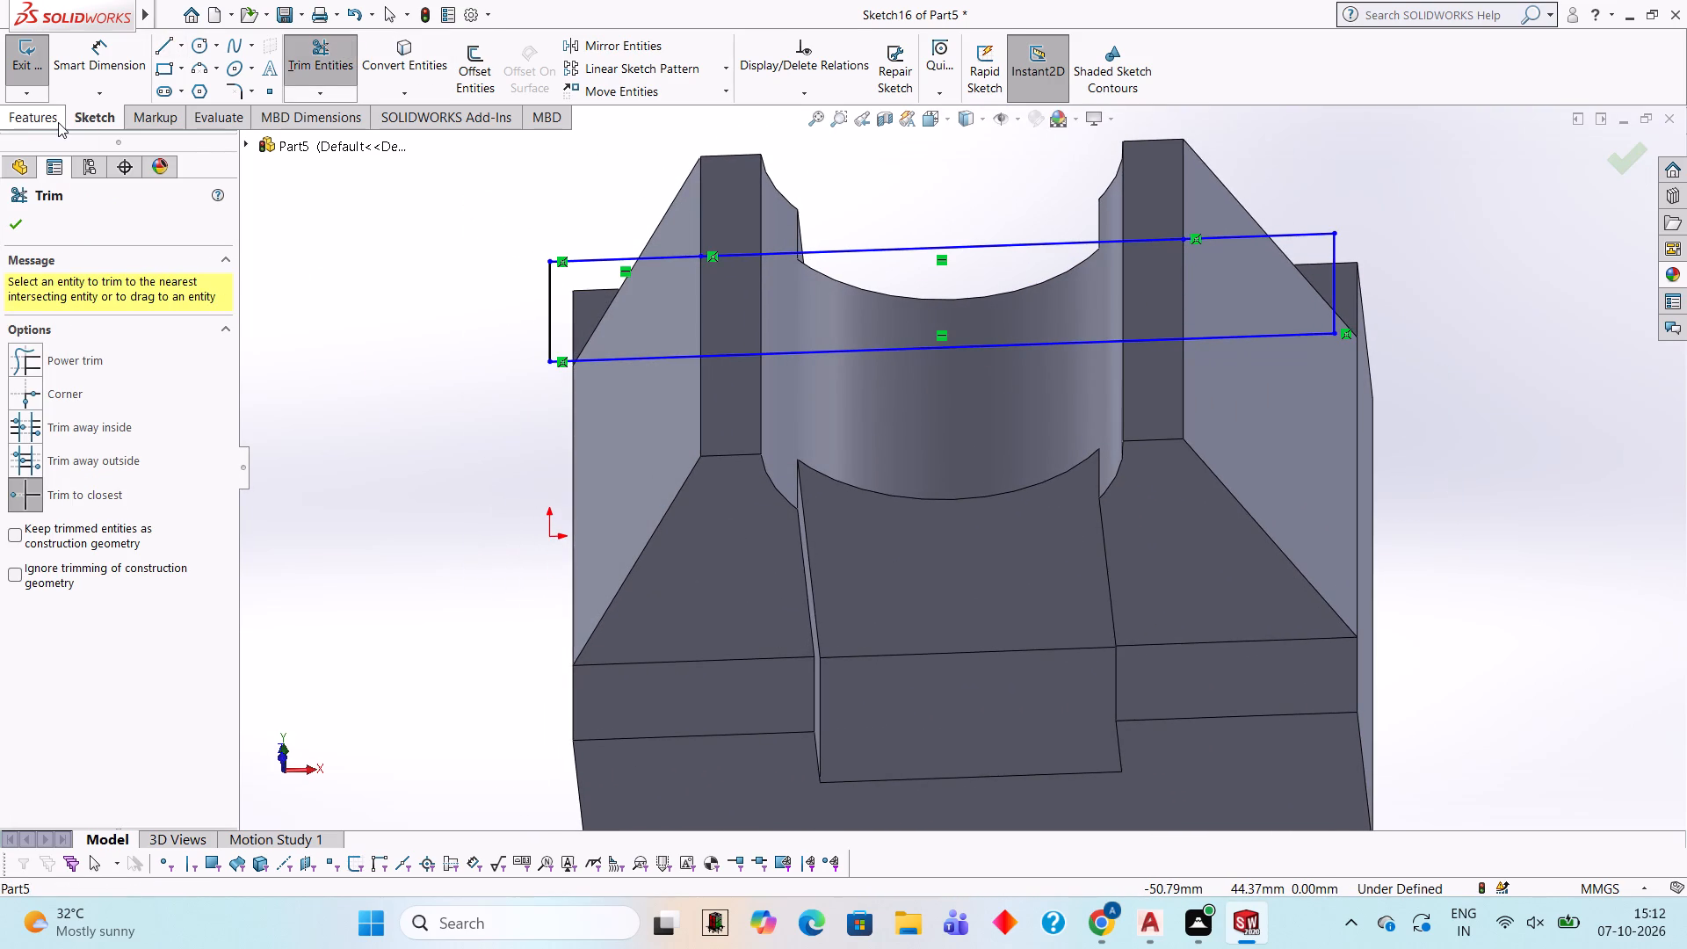
{"action": "left_click", "coordinate": [56, 120]}
{"action": "left_click", "coordinate": [305, 55]}
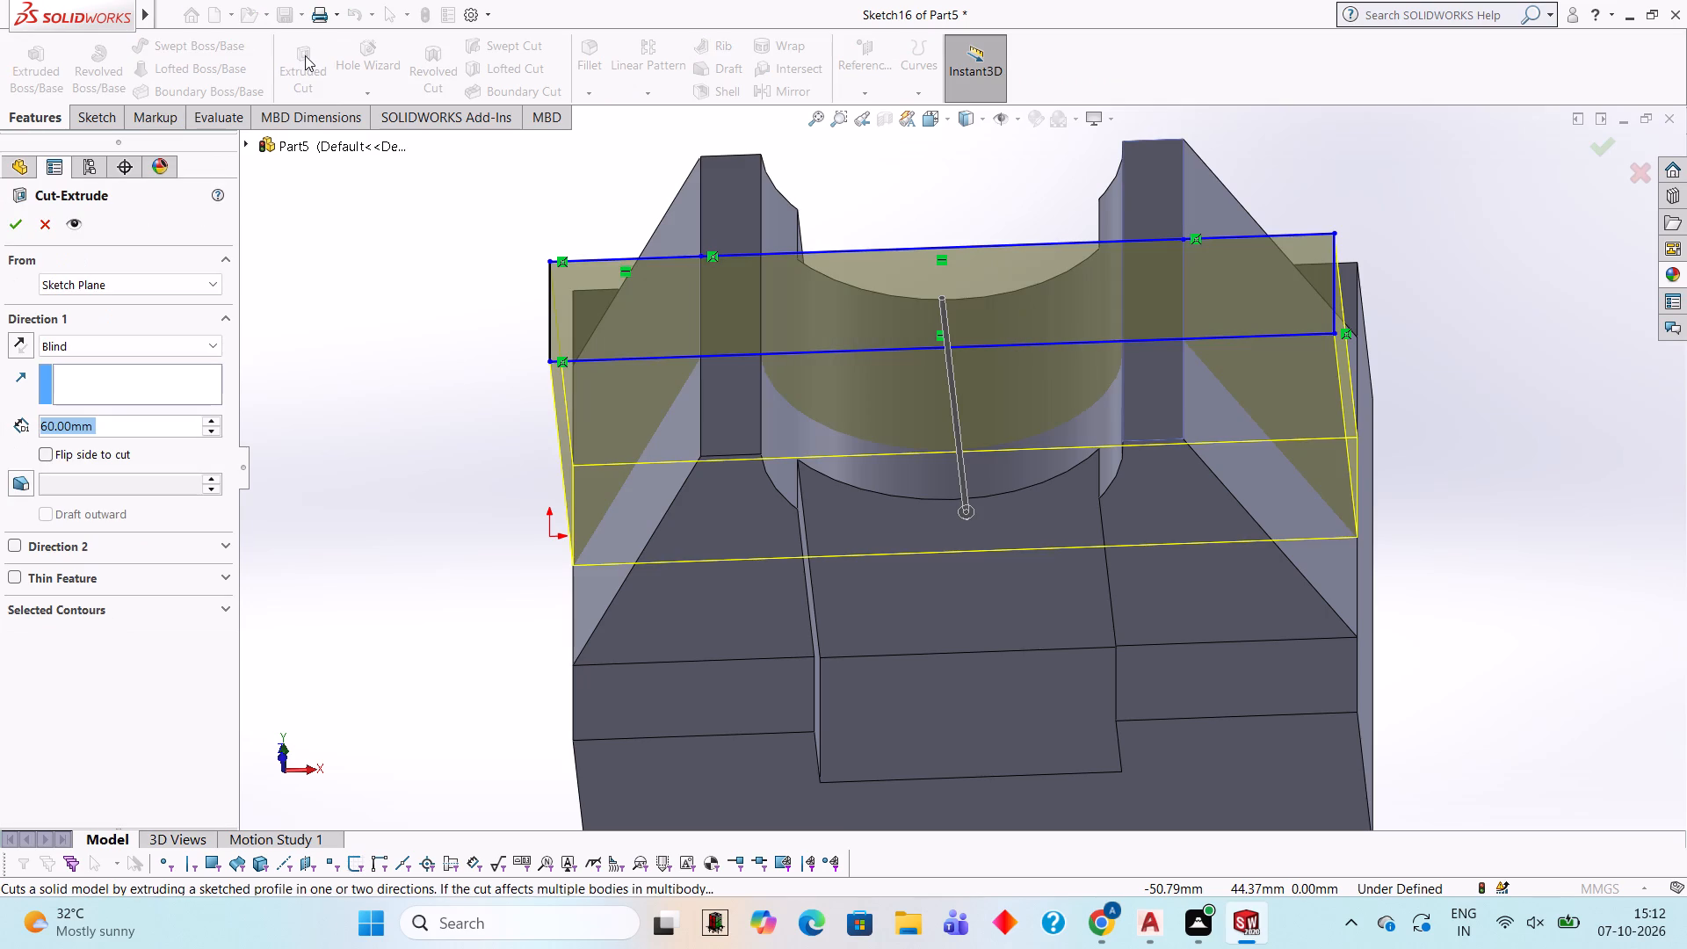
{"action": "middle_click_drag", "start_coordinate": [817, 640], "coordinate": [843, 529]}
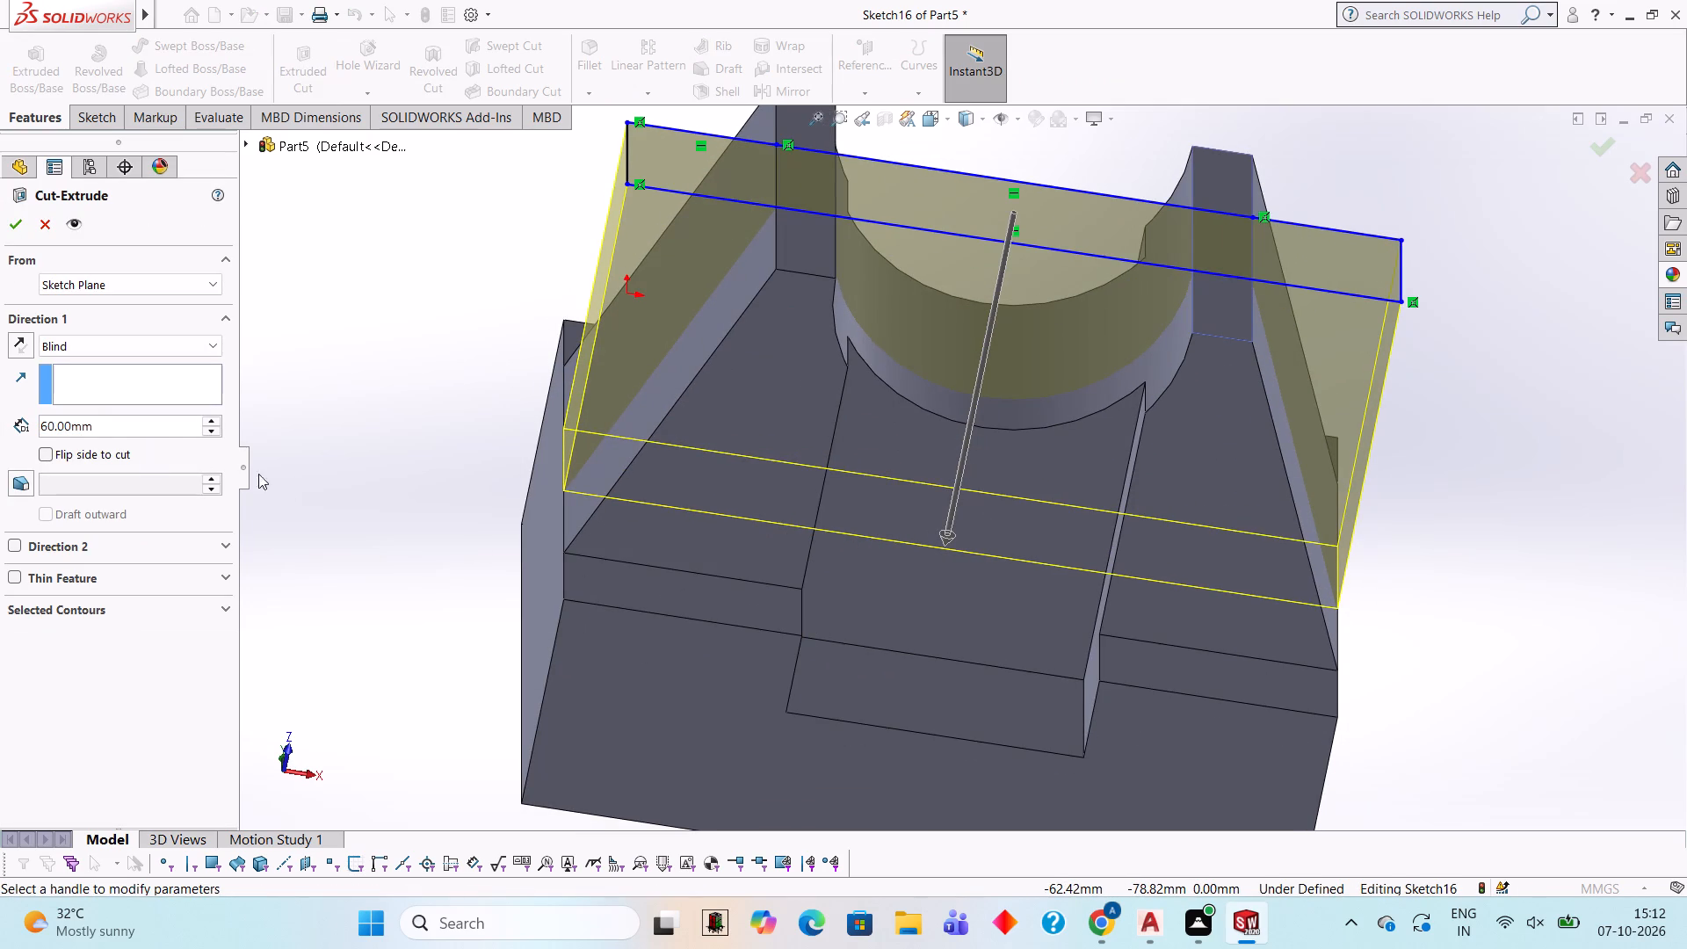
{"action": "middle_click_drag", "start_coordinate": [343, 487], "coordinate": [455, 610]}
{"action": "scroll", "coordinate": [455, 602], "scroll_direction": "up", "scroll_amount": 4}
{"action": "middle_click_drag", "start_coordinate": [890, 632], "coordinate": [927, 761]}
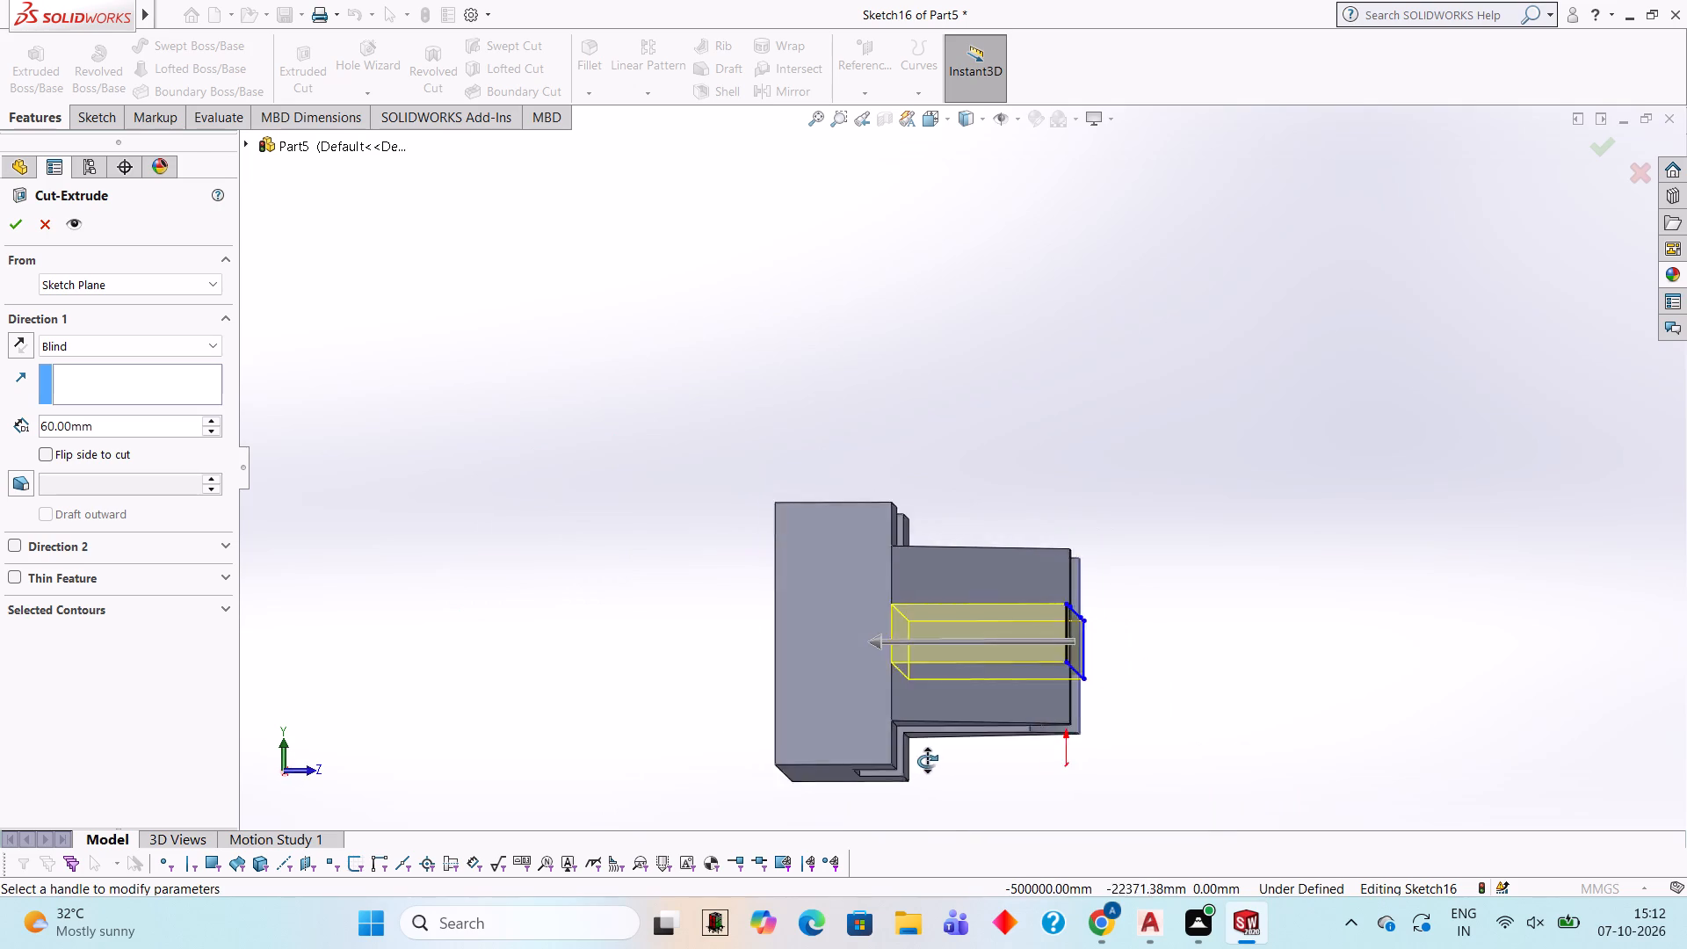
{"action": "middle_click_drag", "start_coordinate": [927, 761], "coordinate": [687, 715]}
{"action": "middle_click_drag", "start_coordinate": [858, 682], "coordinate": [771, 731]}
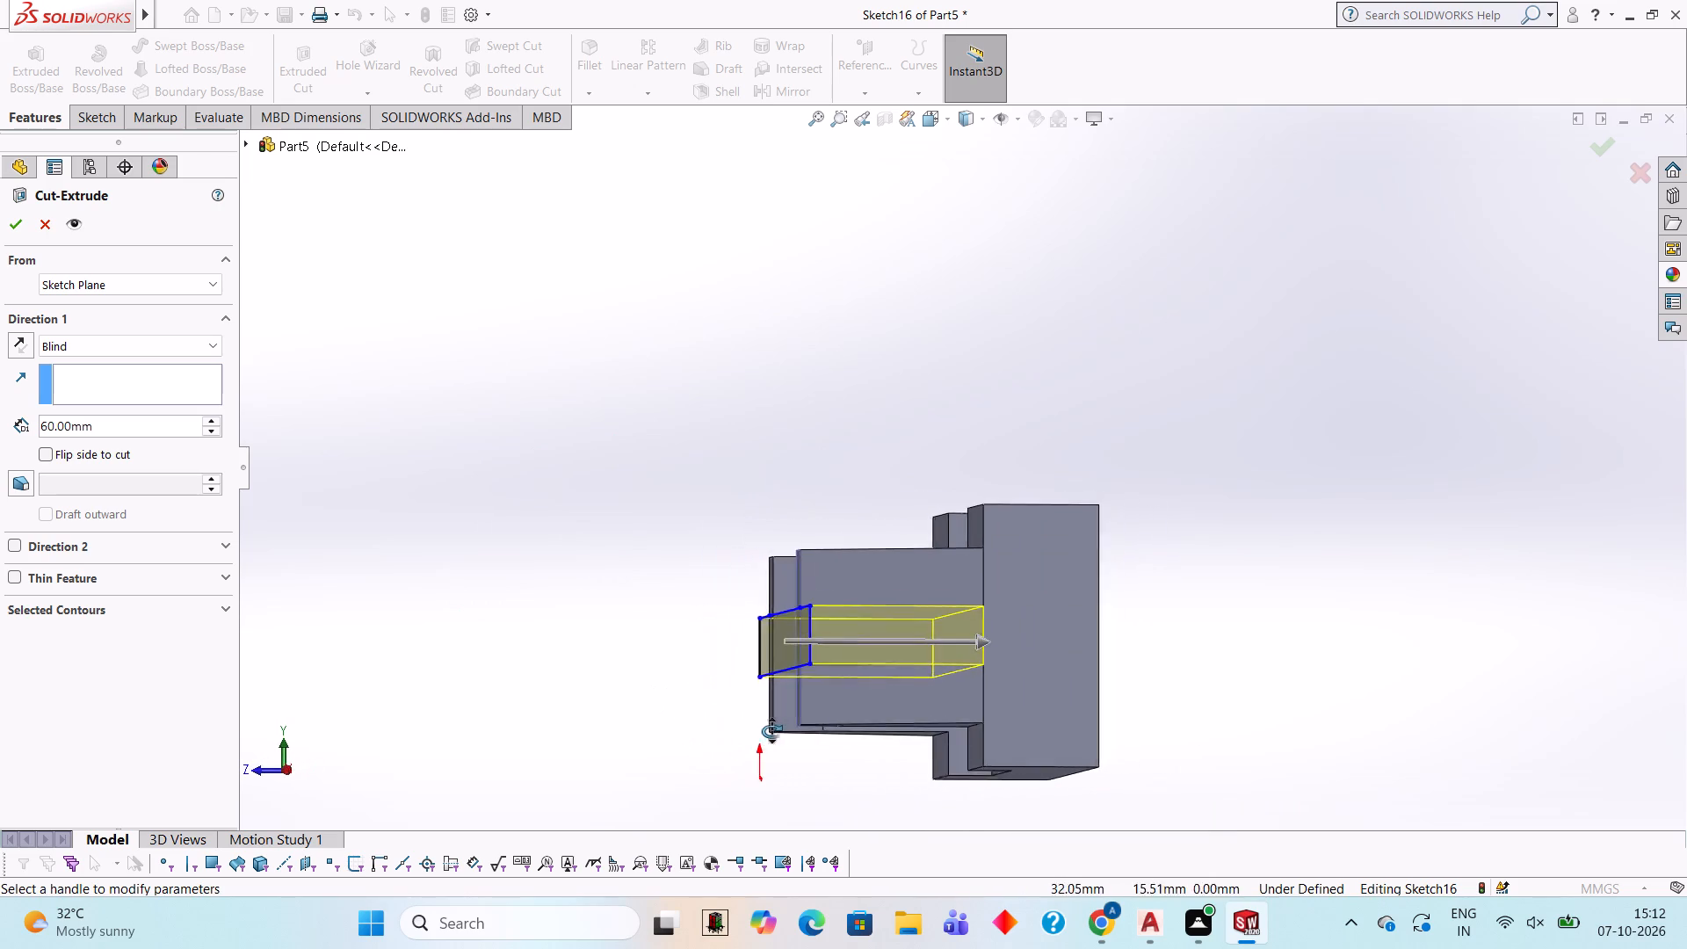
{"action": "middle_click_drag", "start_coordinate": [771, 731], "coordinate": [750, 750]}
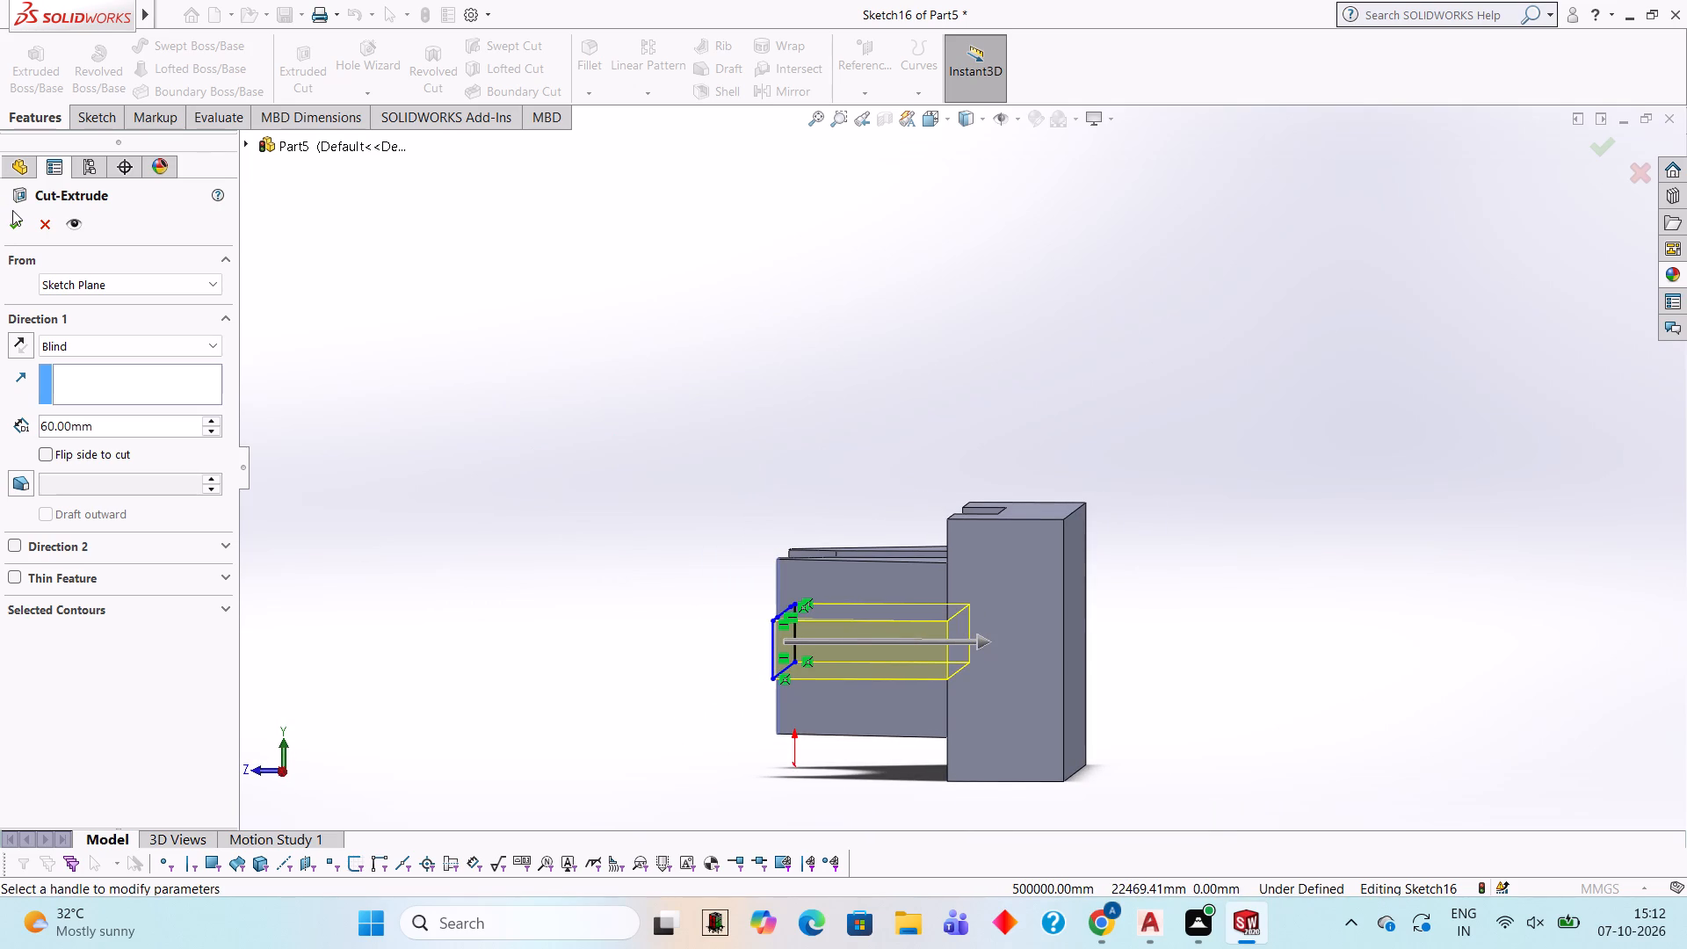
{"action": "left_click", "coordinate": [12, 210]}
{"action": "left_click", "coordinate": [14, 221]}
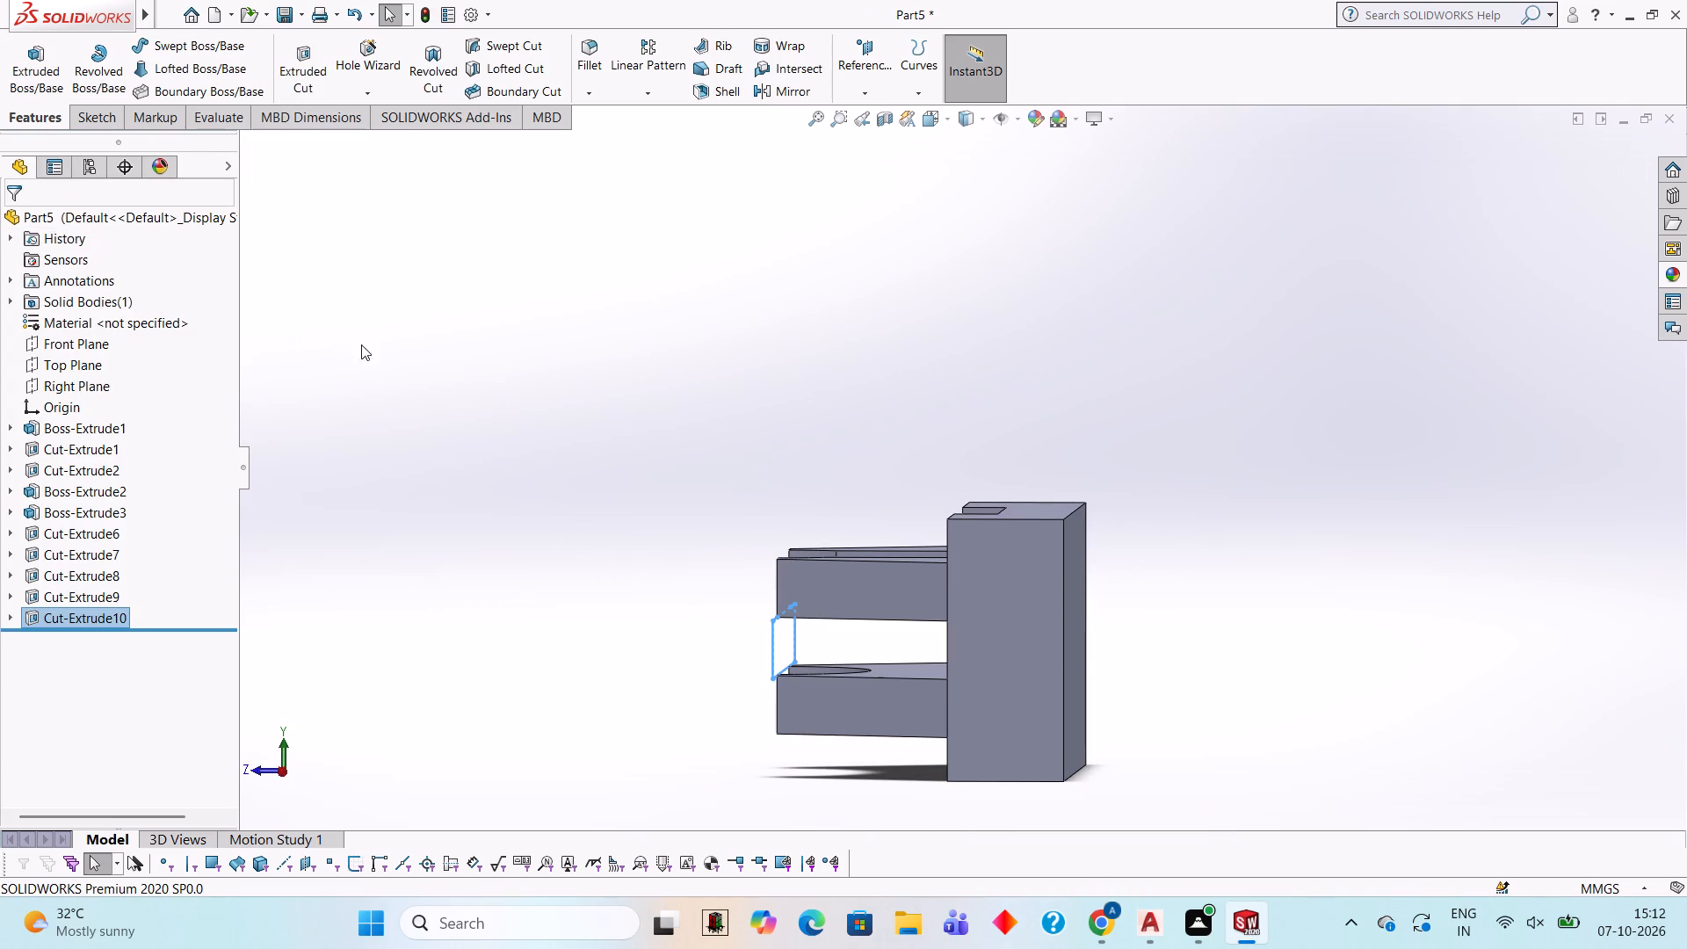
Examine the new slot through the boss and the two remaining boss walls from the side, above and front.
{"action": "left_click", "coordinate": [413, 358]}
{"action": "middle_click_drag", "start_coordinate": [449, 395], "coordinate": [615, 342]}
{"action": "middle_click_drag", "start_coordinate": [764, 493], "coordinate": [842, 401]}
{"action": "middle_click_drag", "start_coordinate": [1178, 639], "coordinate": [1102, 664]}
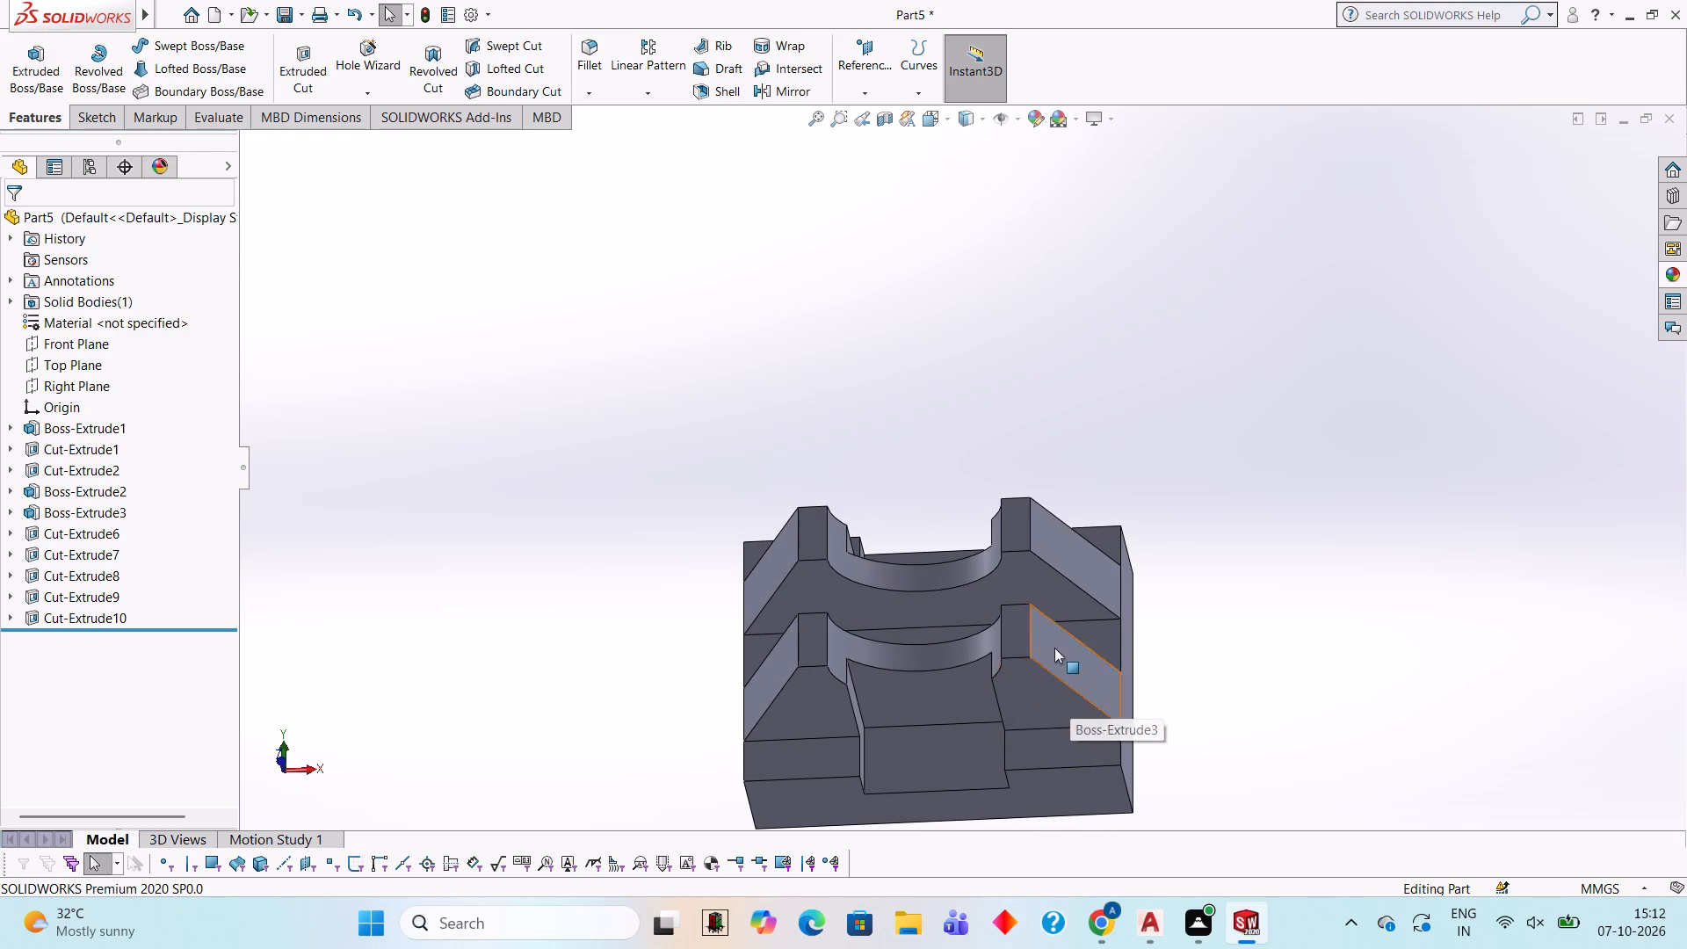
{"action": "scroll", "coordinate": [1054, 648], "scroll_direction": "up", "scroll_amount": 2}
{"action": "scroll", "coordinate": [1052, 614], "scroll_direction": "down", "scroll_amount": 1}
{"action": "middle_click_drag", "start_coordinate": [1073, 664], "coordinate": [1081, 676]}
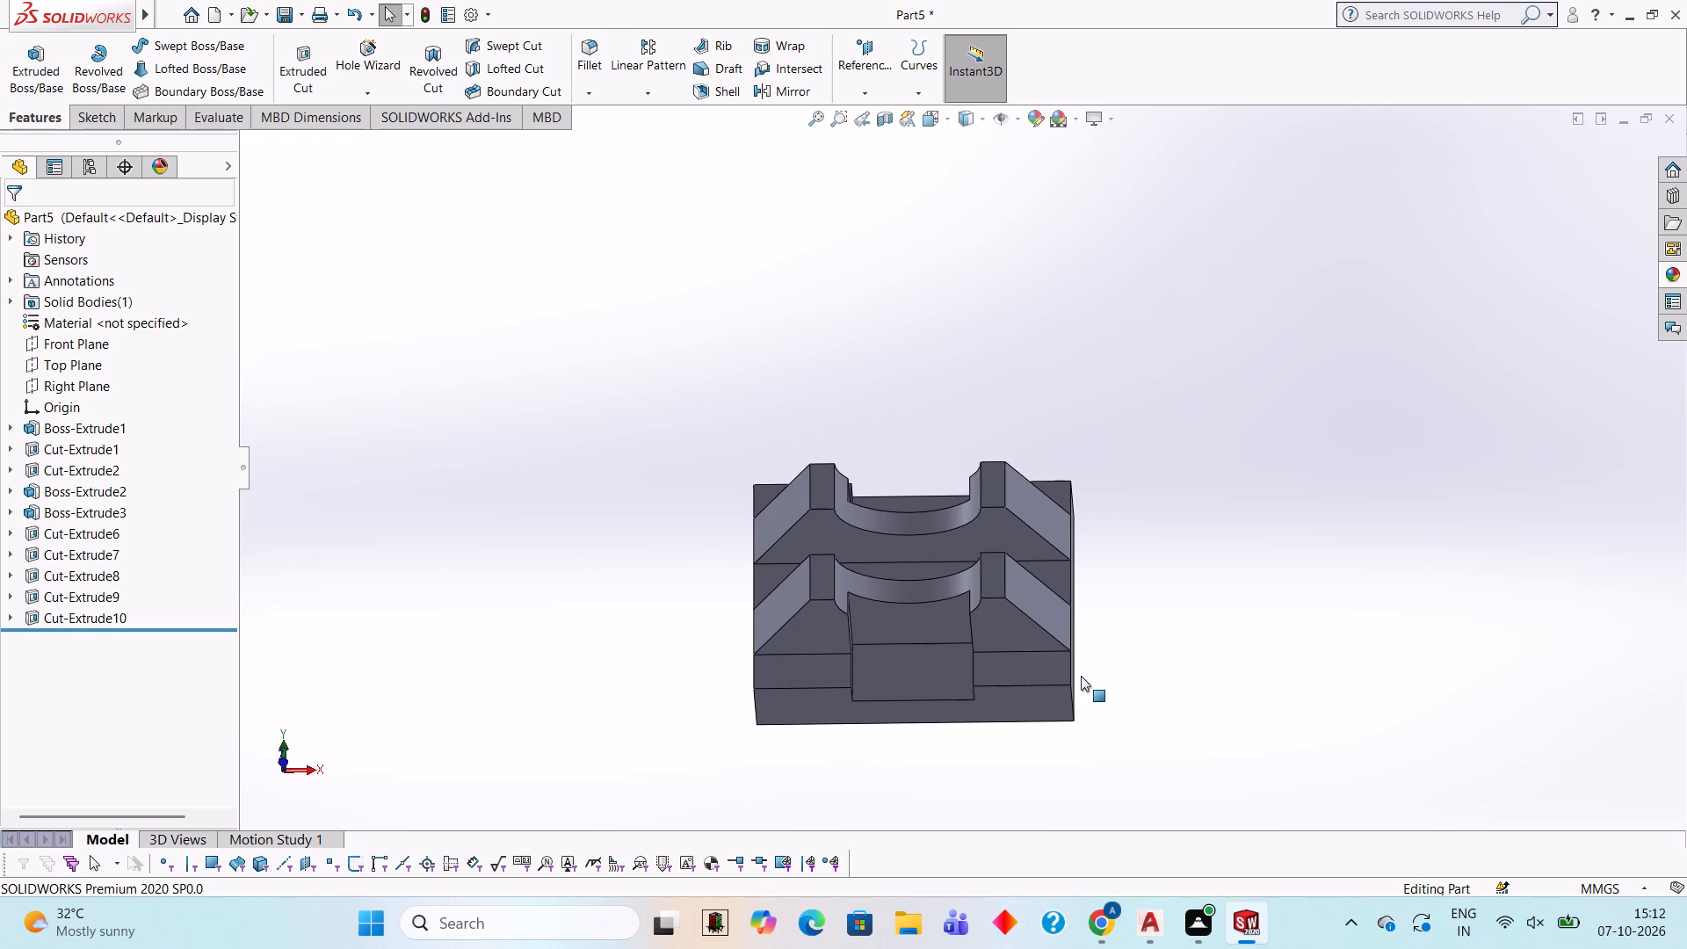
{"action": "middle_click_drag", "start_coordinate": [1094, 637], "coordinate": [1075, 399]}
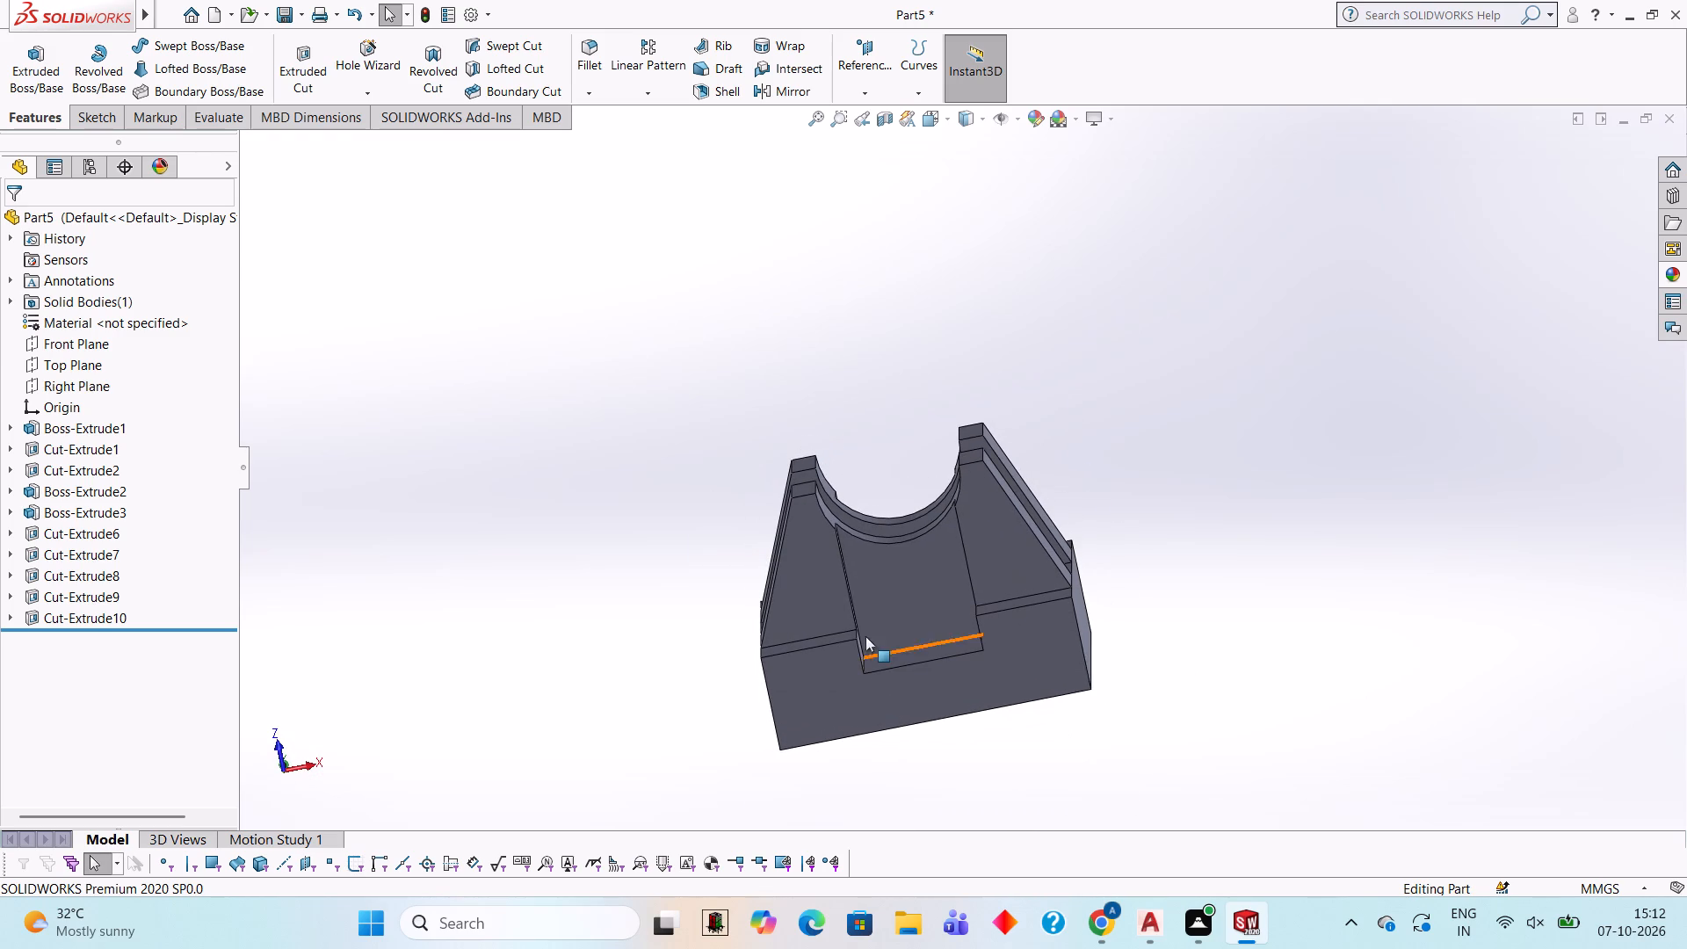
Start a sketch on the 50 mm wide recessed front face below the semicircular cut and view it face-on.
{"action": "left_click", "coordinate": [887, 604]}
{"action": "left_click", "coordinate": [965, 559]}
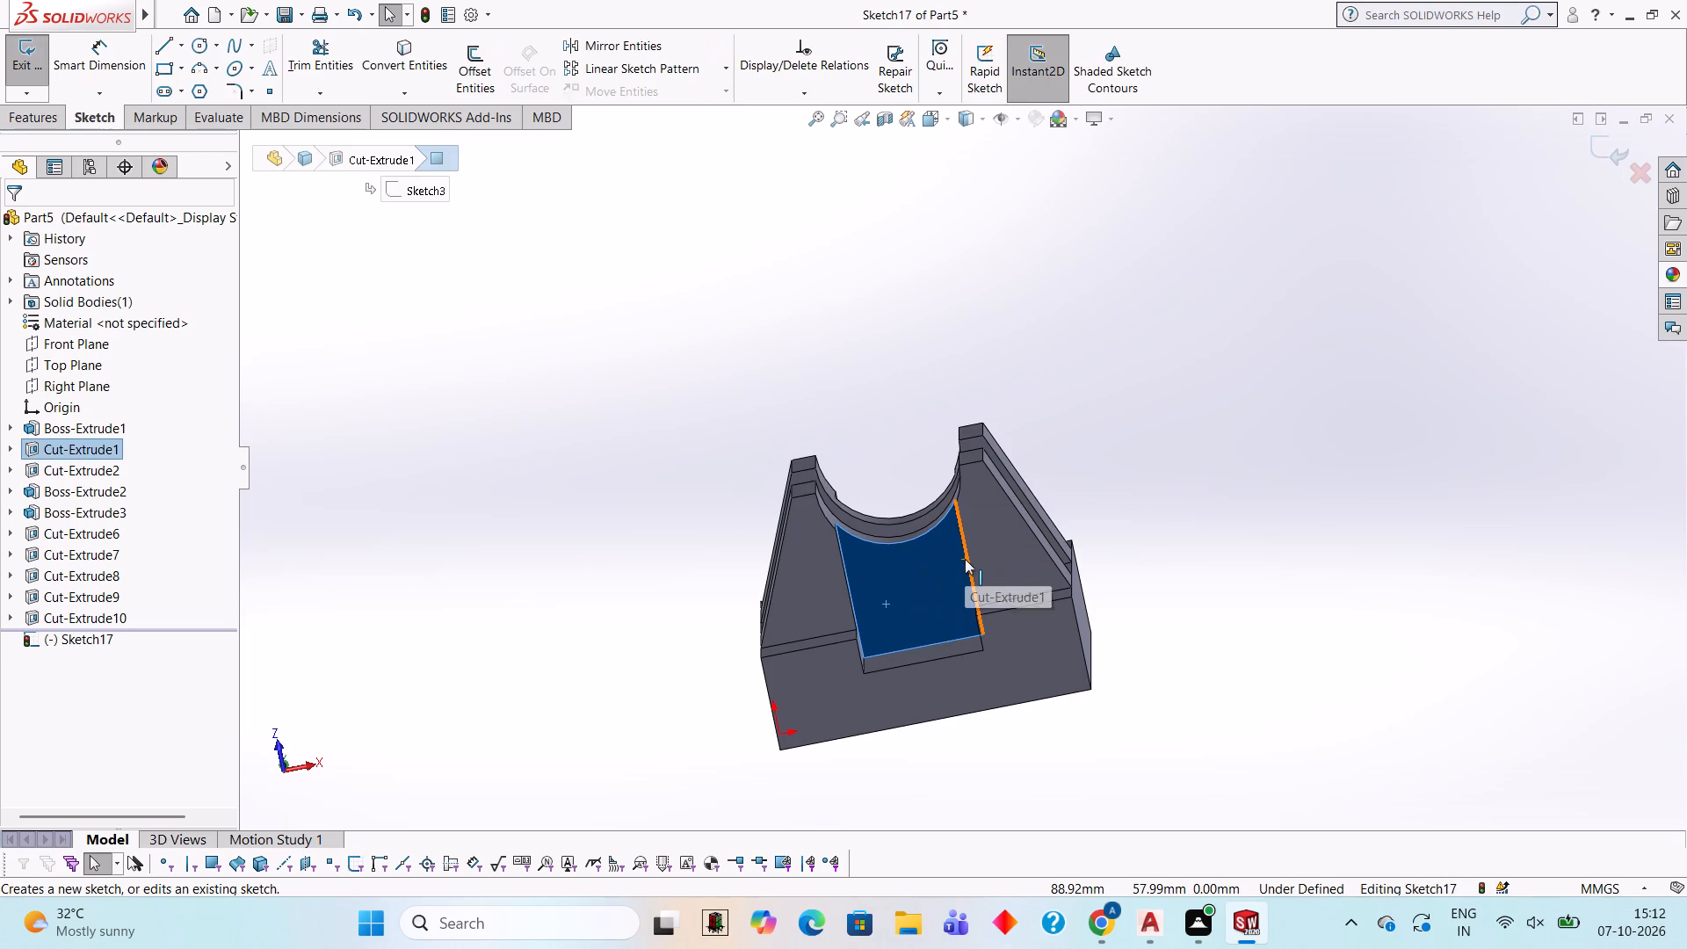
{"action": "key", "text": "ctrl+8"}
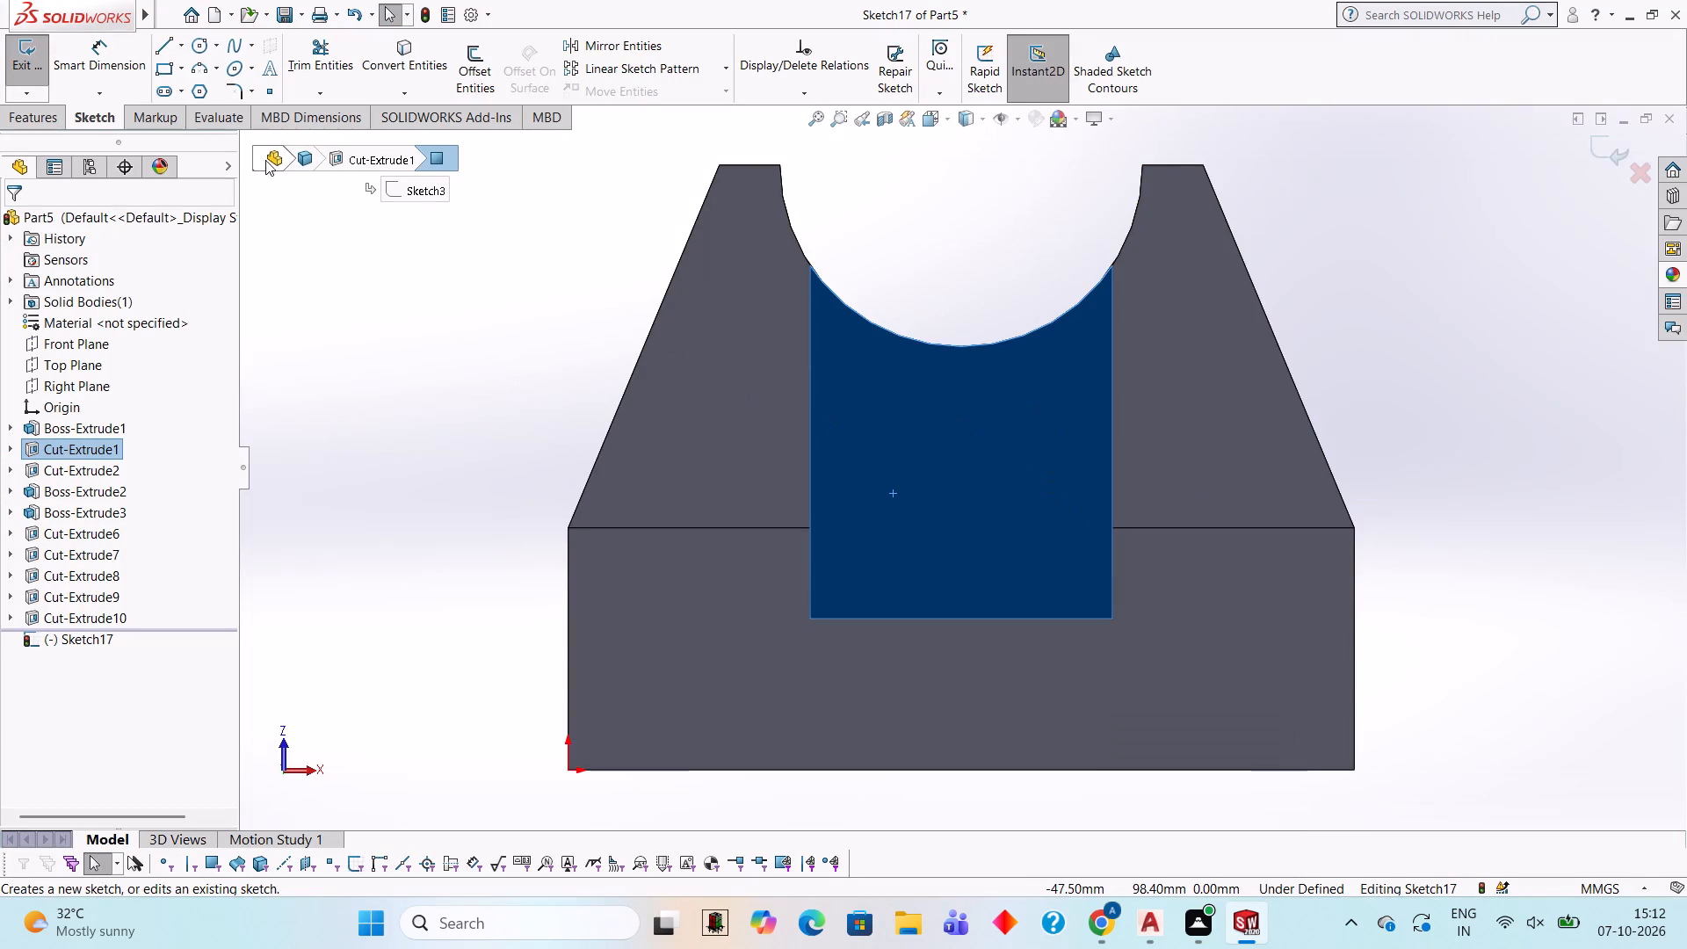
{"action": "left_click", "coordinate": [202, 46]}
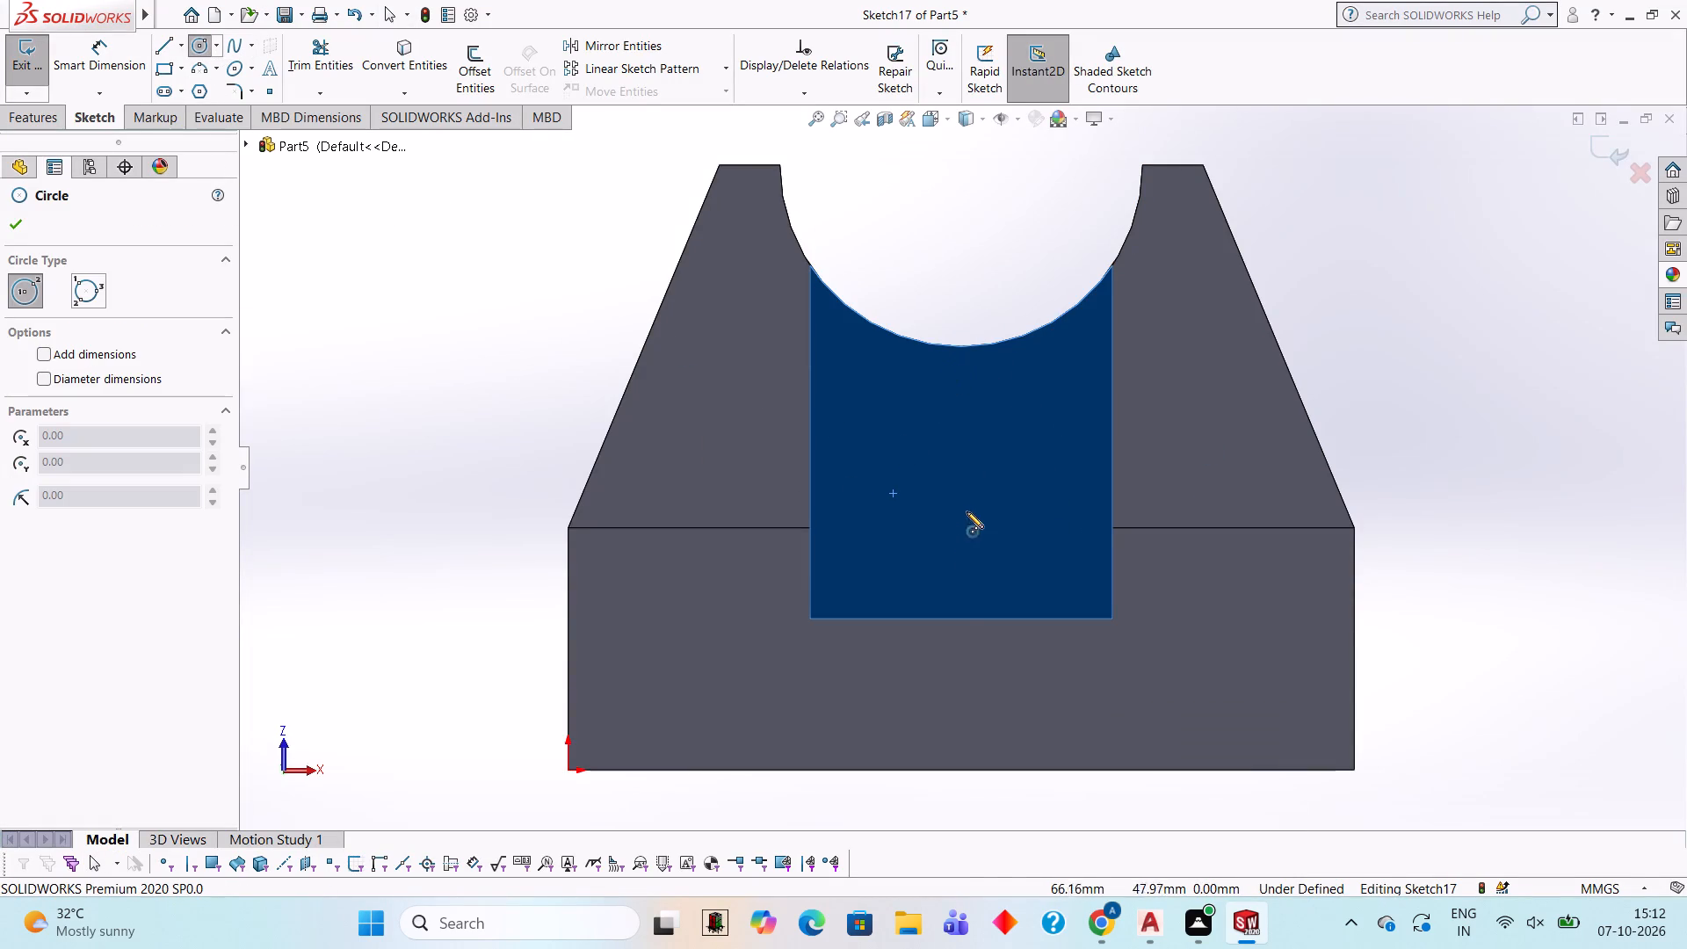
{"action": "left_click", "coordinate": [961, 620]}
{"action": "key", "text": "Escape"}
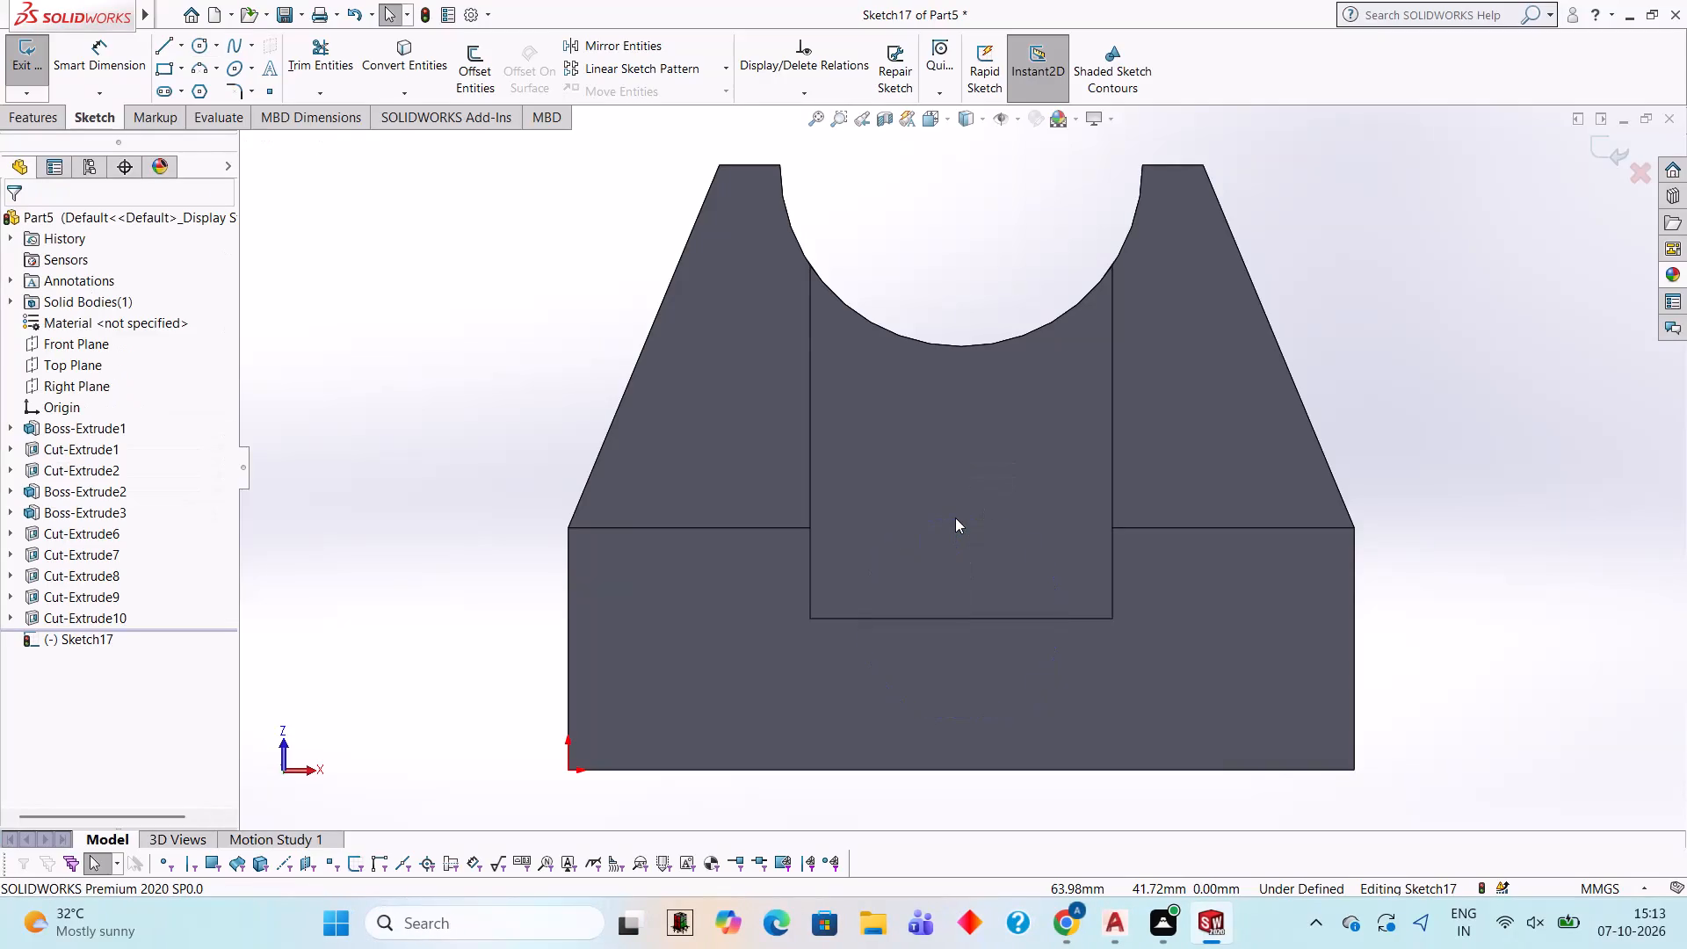
Draw a 20 mm vertical line upward from the midpoint of the recessed face's bottom edge.
{"action": "left_click", "coordinate": [155, 43]}
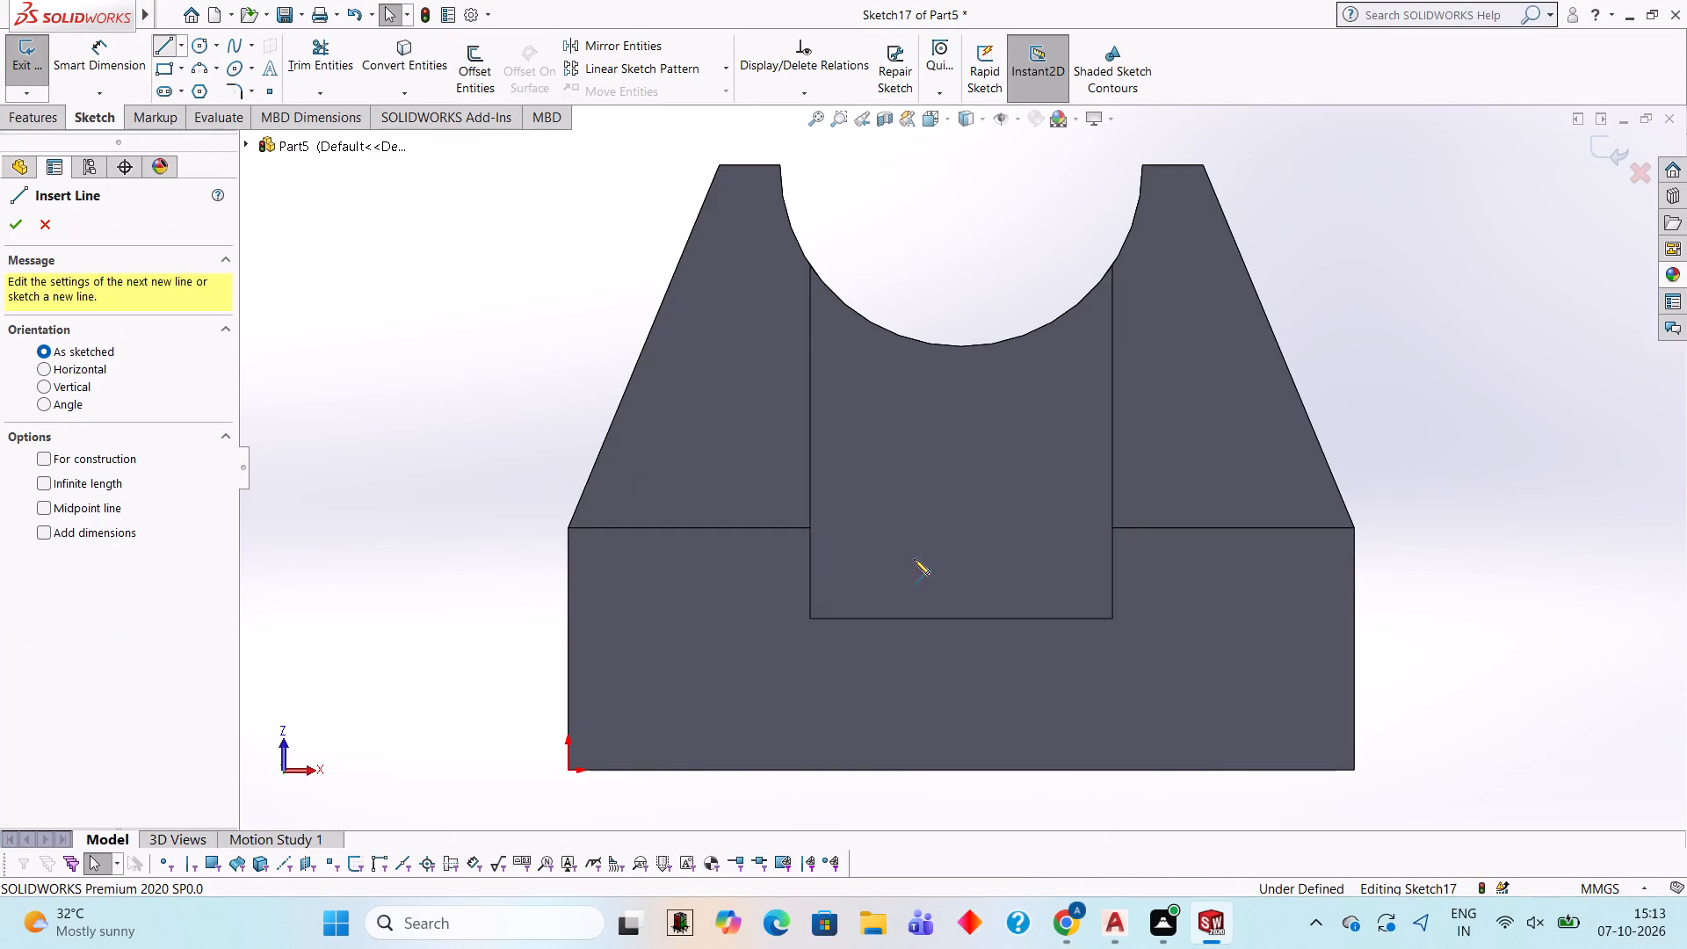
{"action": "left_click", "coordinate": [960, 617]}
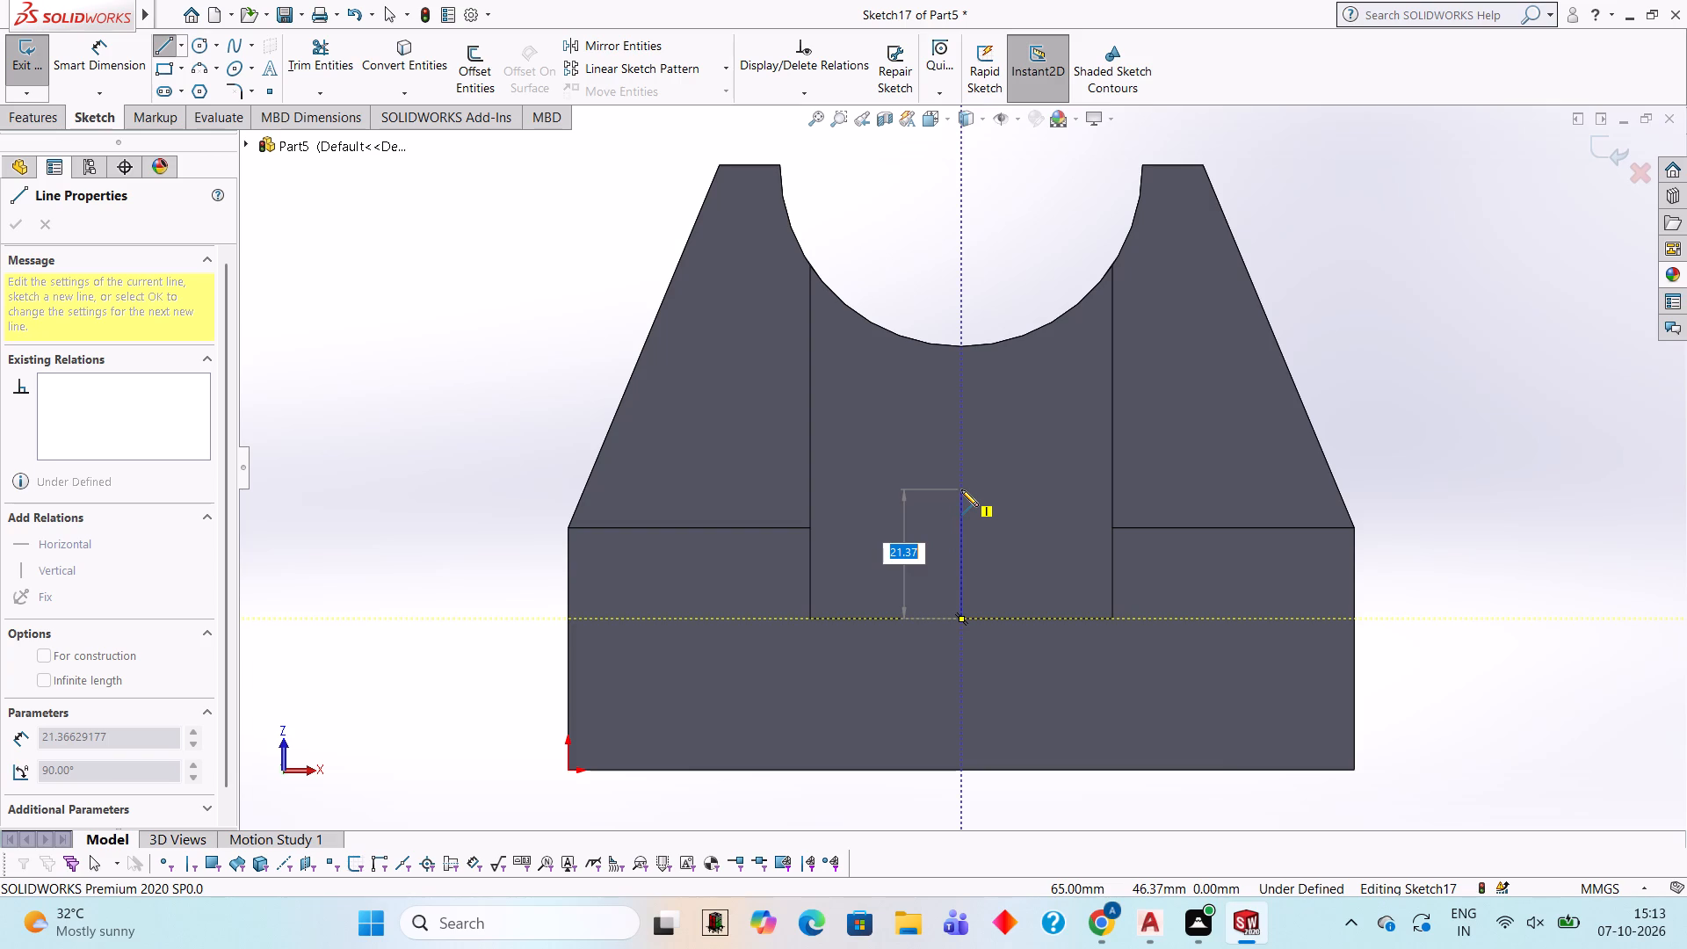
{"action": "type", "text": "20"}
{"action": "key", "text": "Return"}
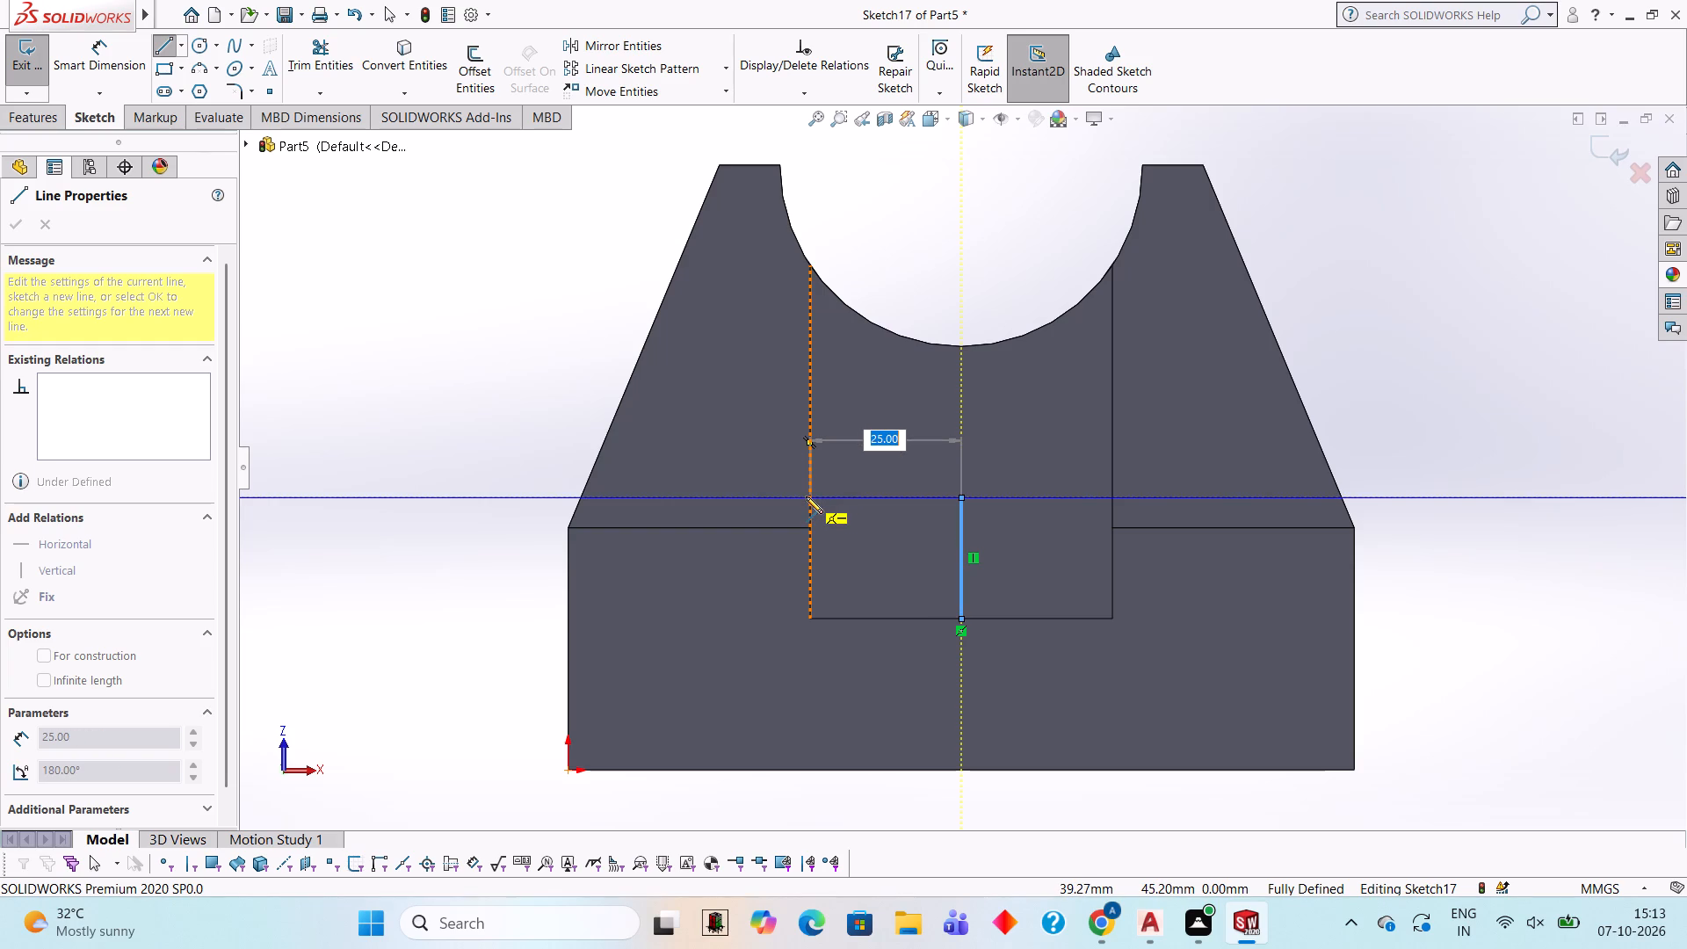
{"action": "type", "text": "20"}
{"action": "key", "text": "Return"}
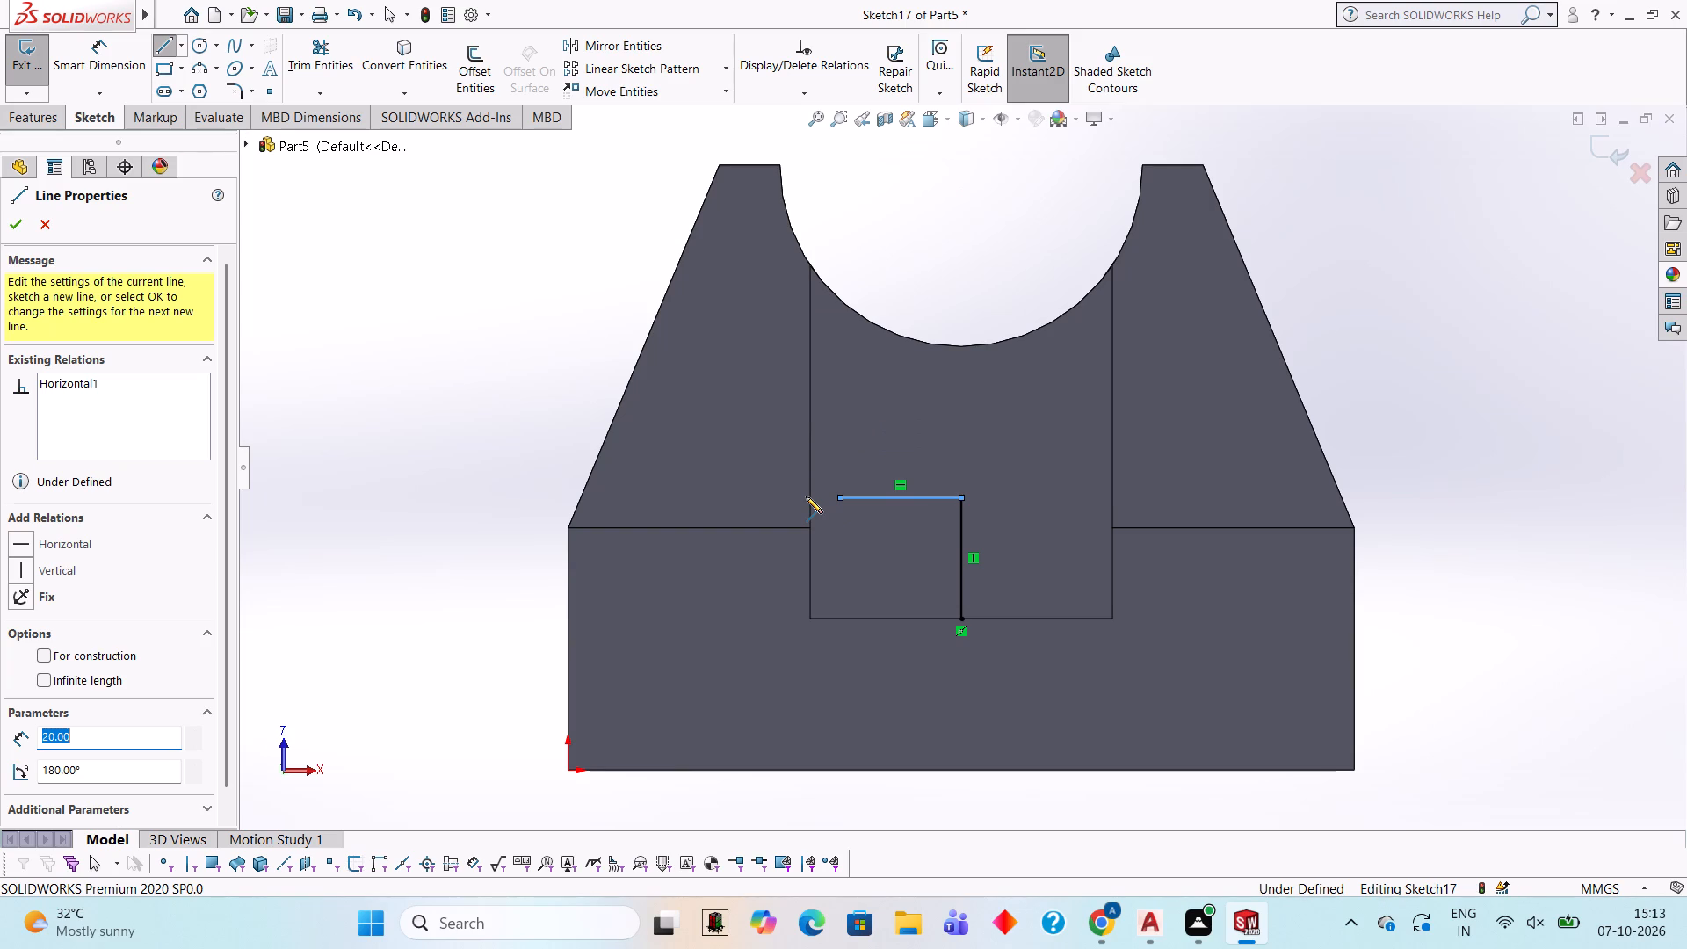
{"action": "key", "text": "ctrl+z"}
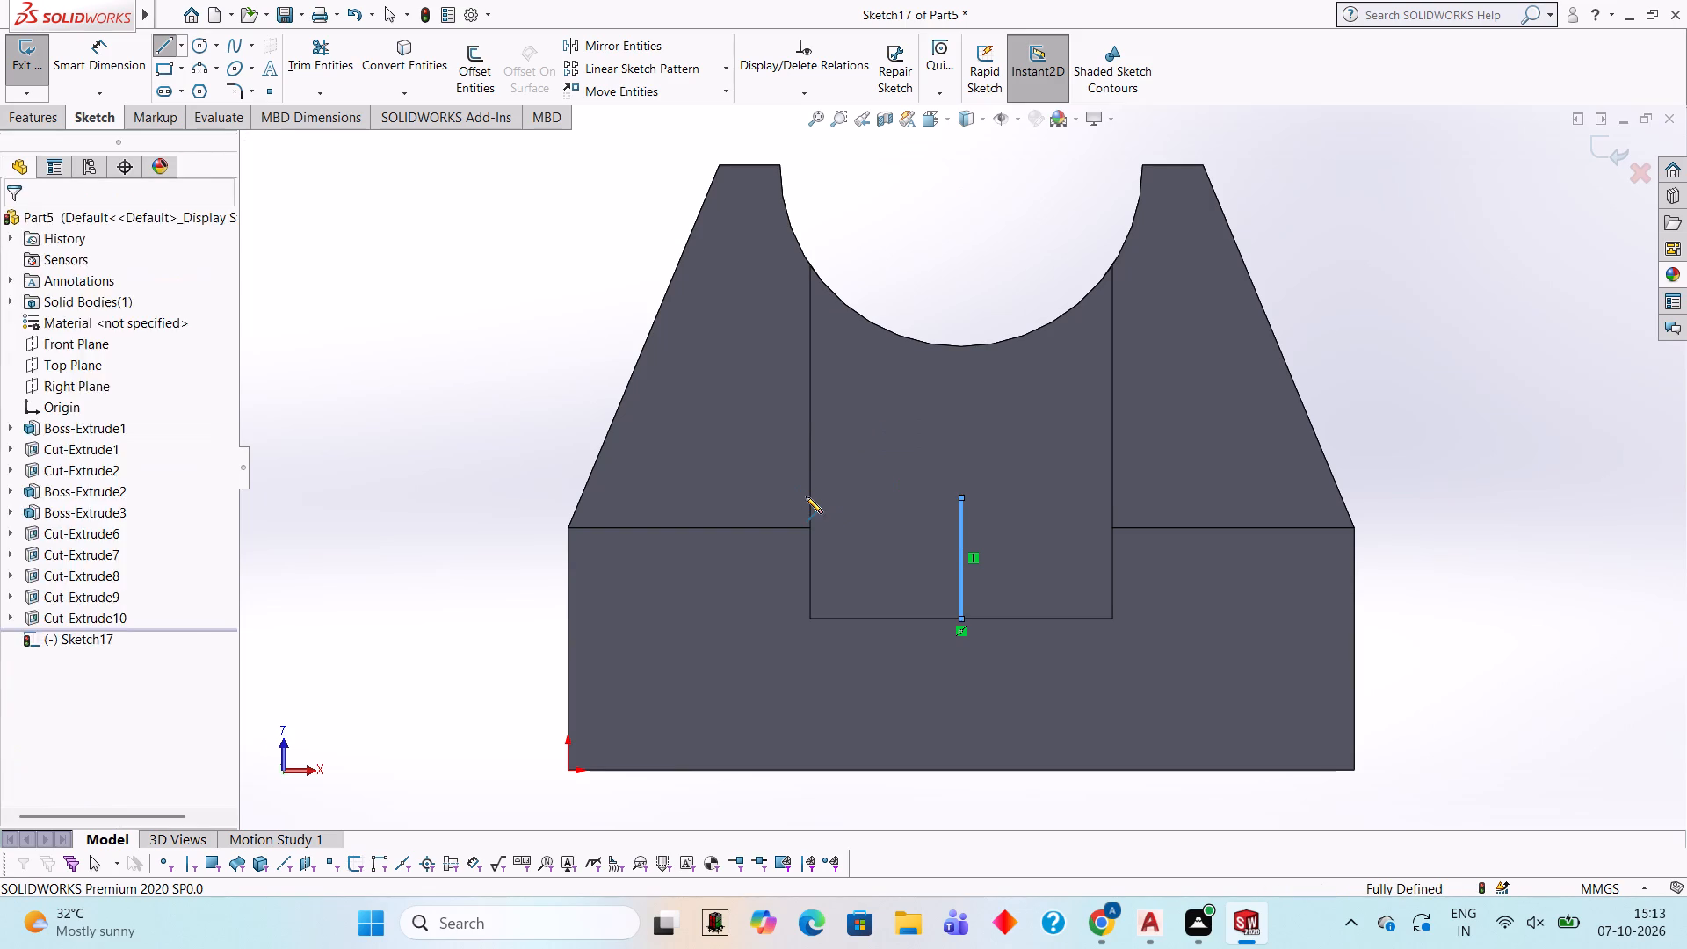
Undo the midpoint line and draw 20 mm up the recessed face's left edge from its bottom corner, plus 20 mm horizontally inward.
{"action": "key", "text": "ctrl+z"}
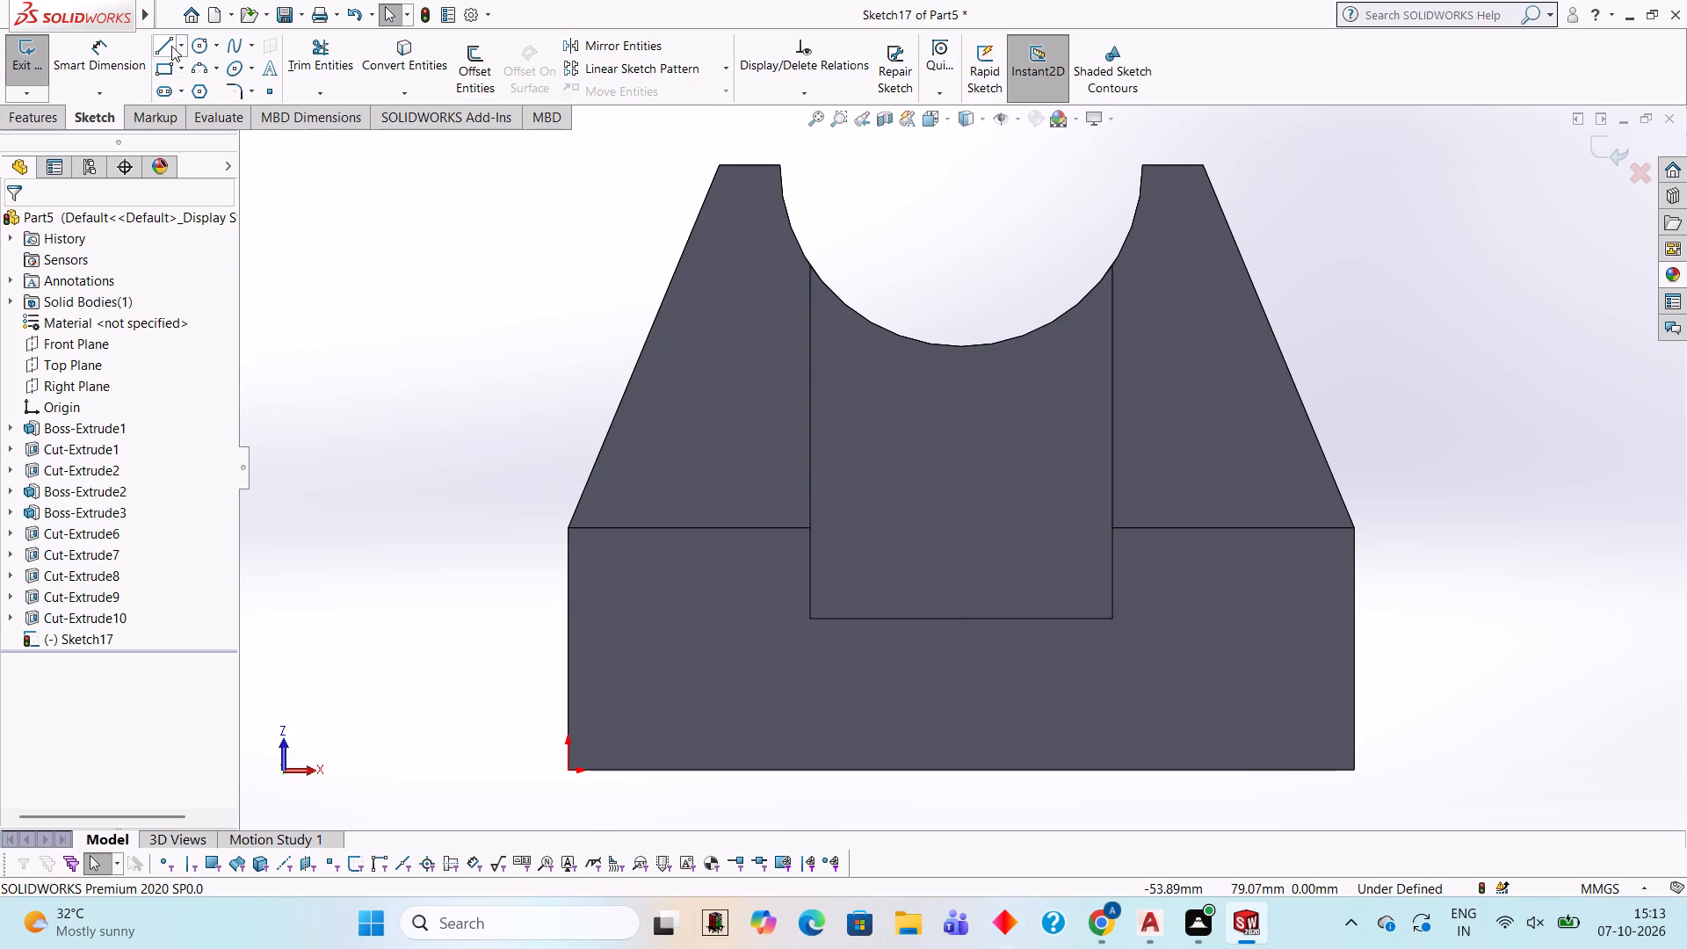
{"action": "left_click", "coordinate": [165, 41]}
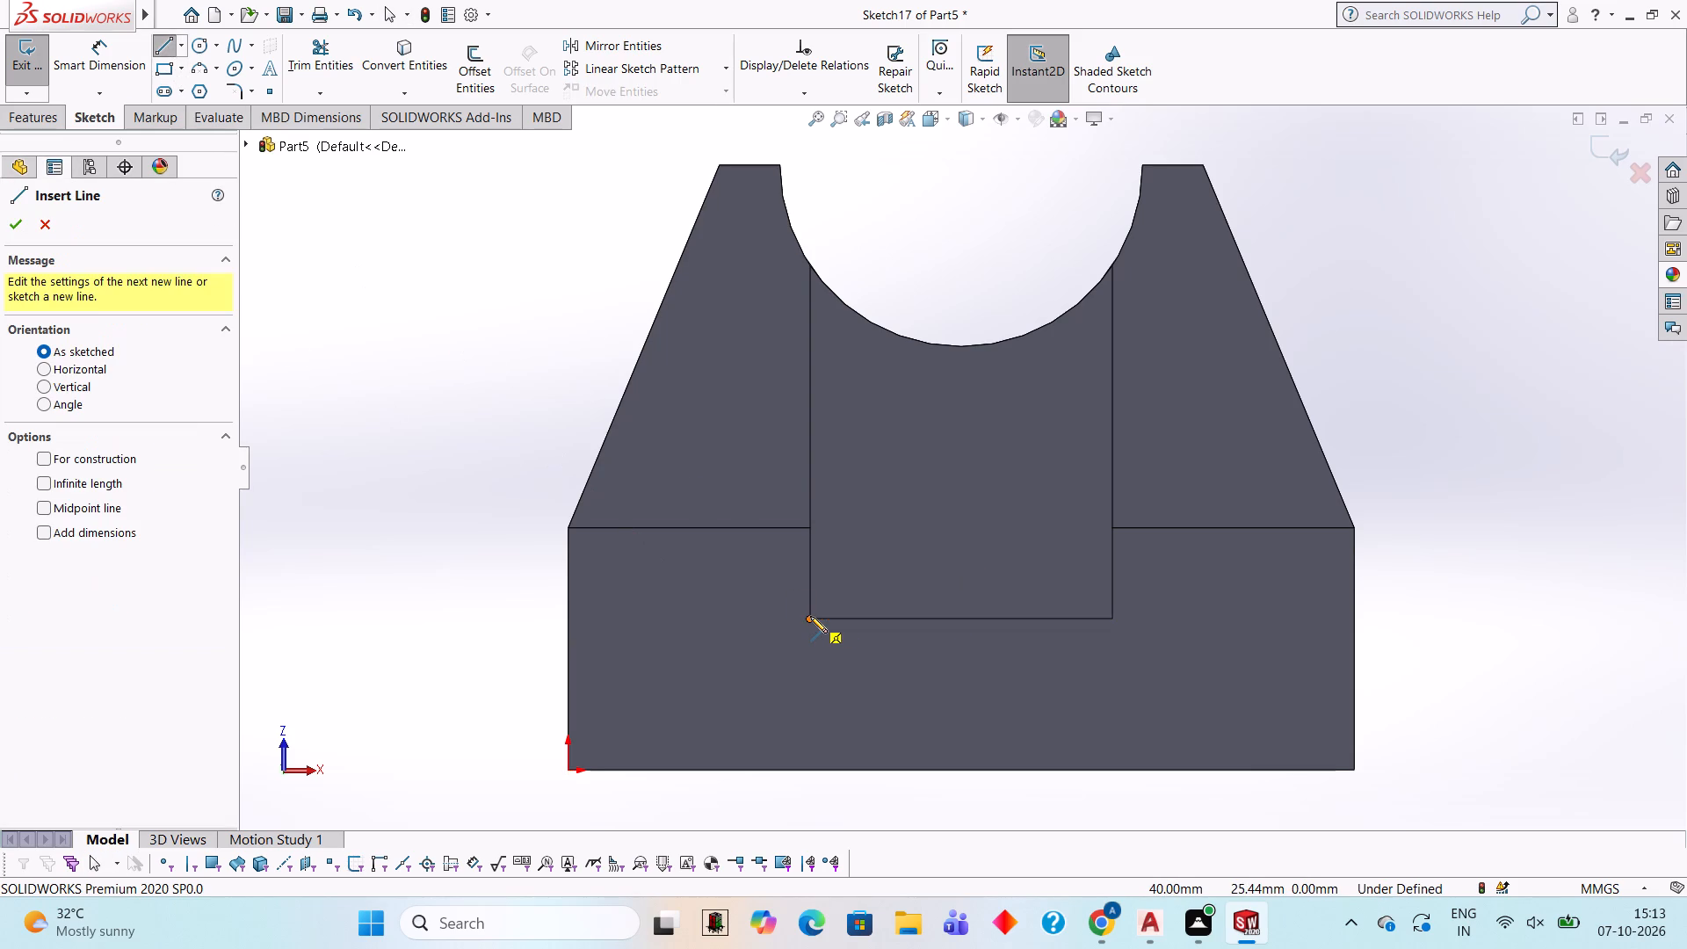
{"action": "left_click", "coordinate": [810, 616]}
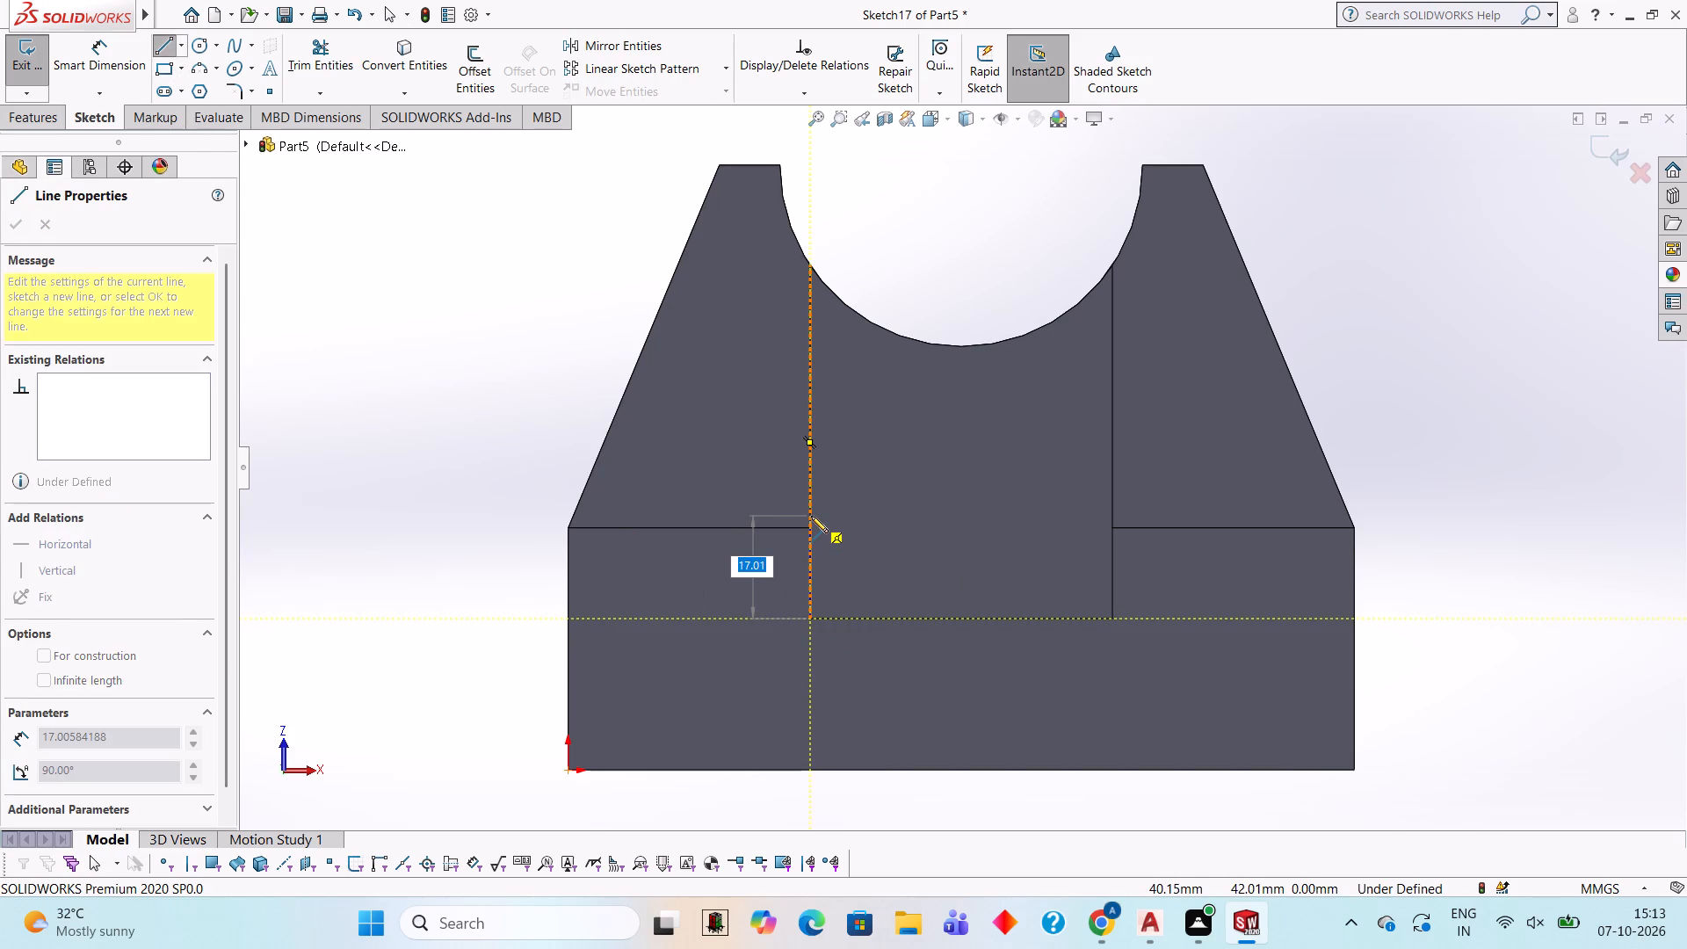
{"action": "type", "text": "20"}
{"action": "key", "text": "Return"}
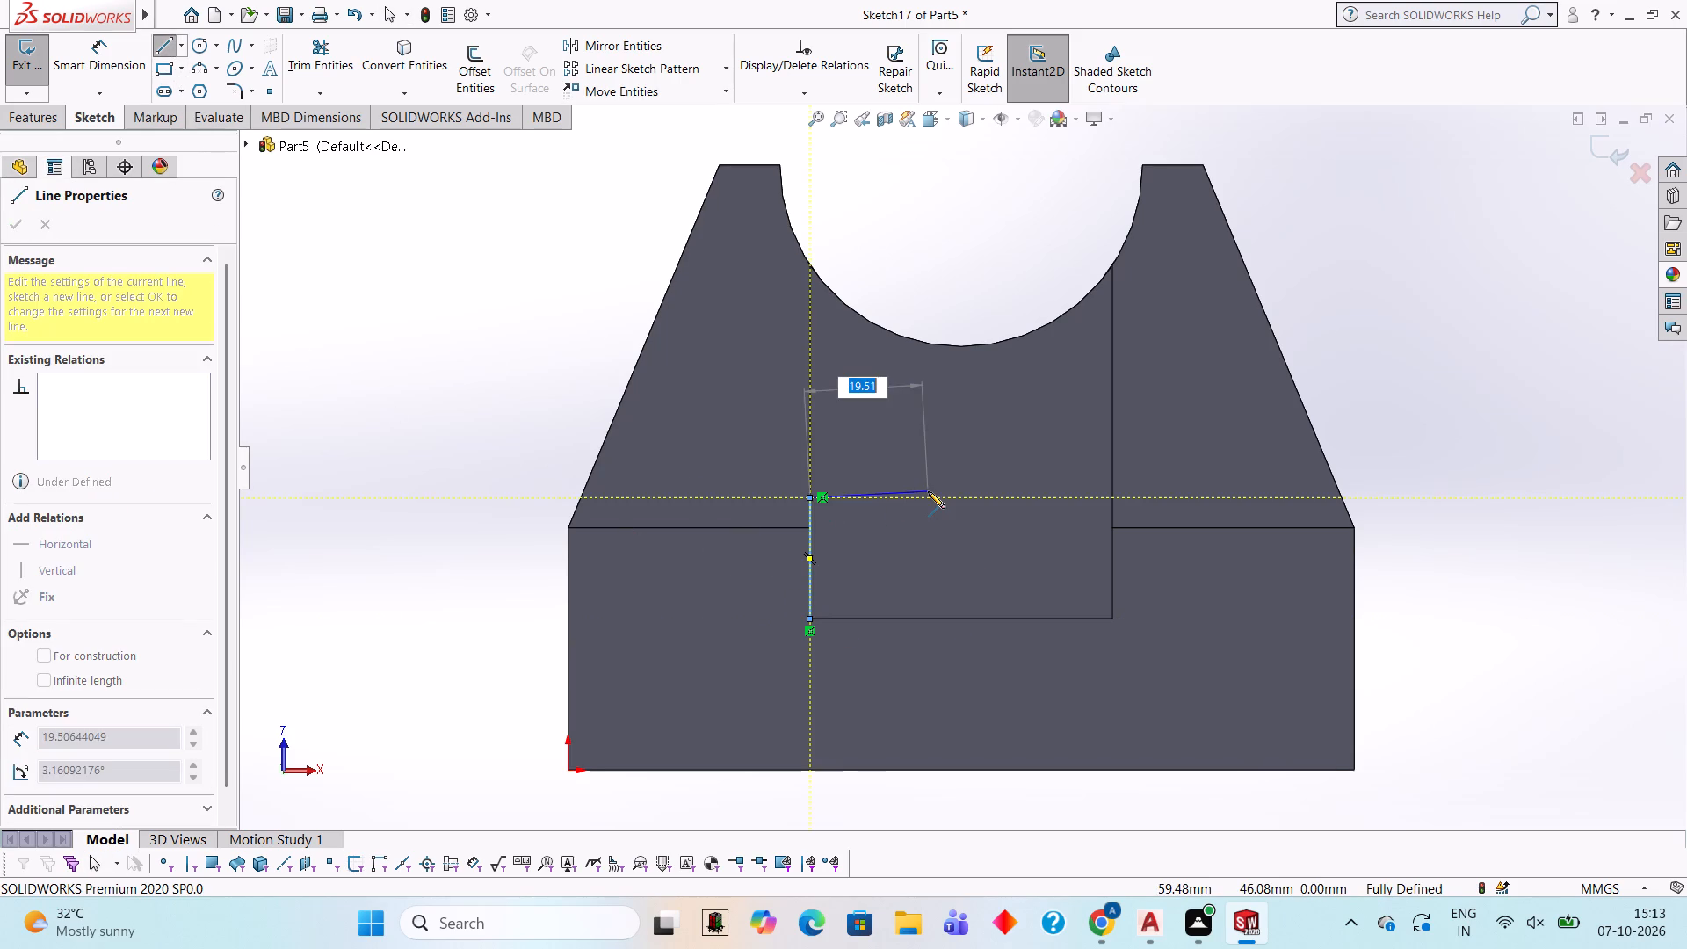
{"action": "type", "text": "20"}
{"action": "key", "text": "Return"}
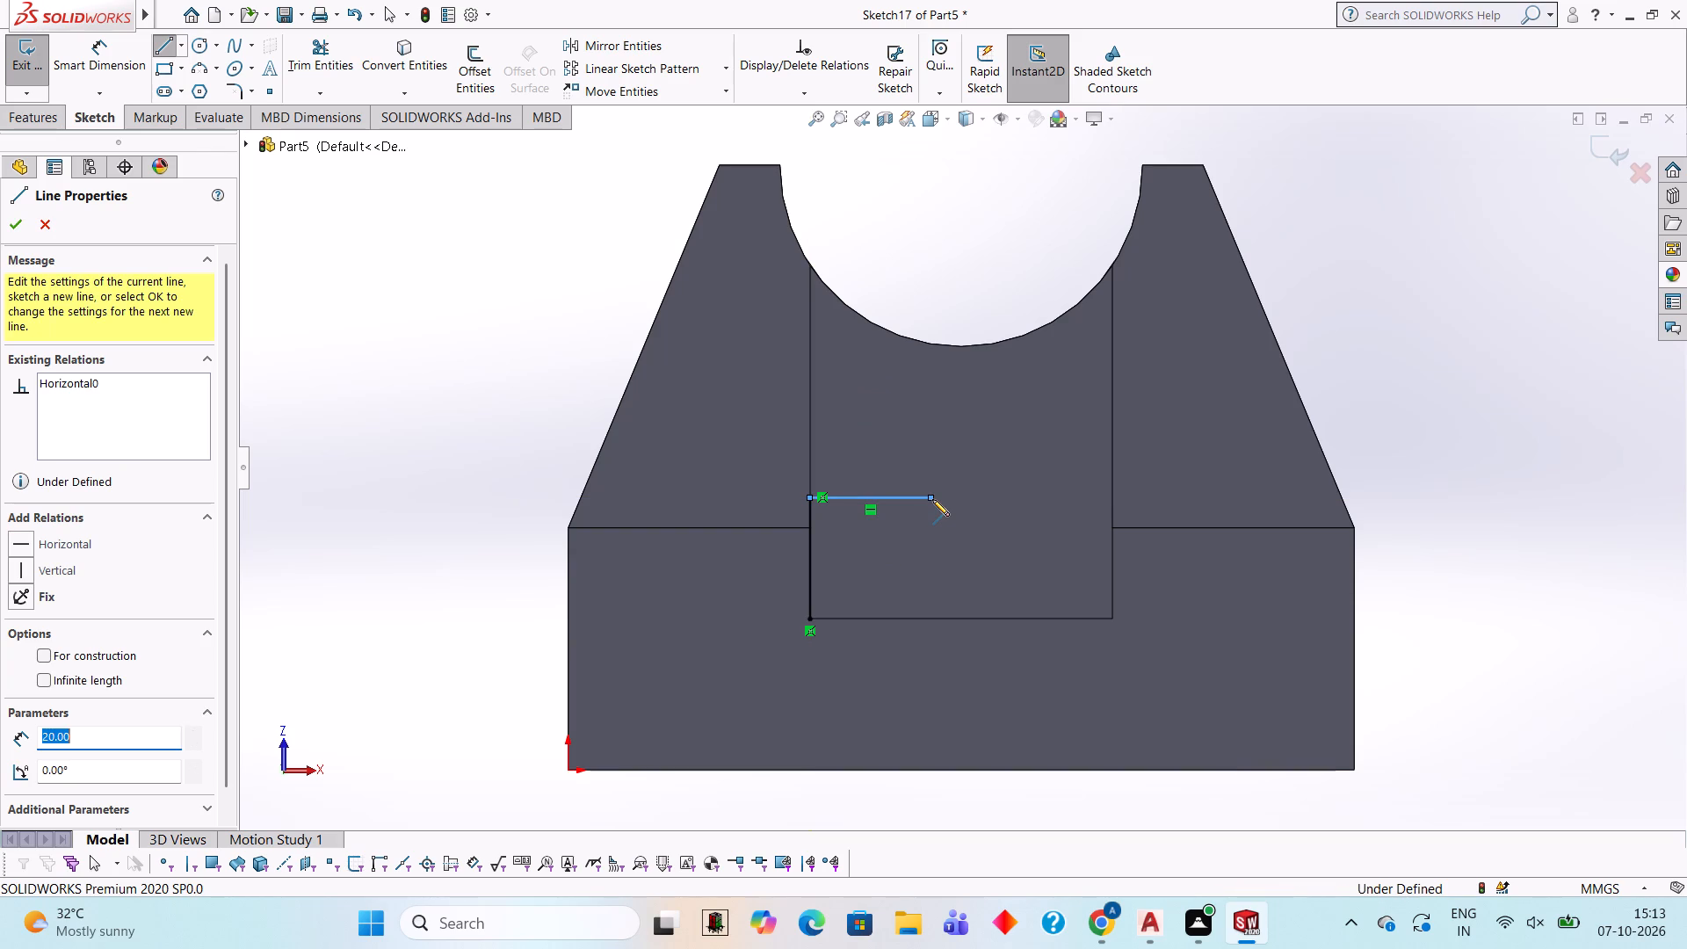
{"action": "key", "text": "Escape"}
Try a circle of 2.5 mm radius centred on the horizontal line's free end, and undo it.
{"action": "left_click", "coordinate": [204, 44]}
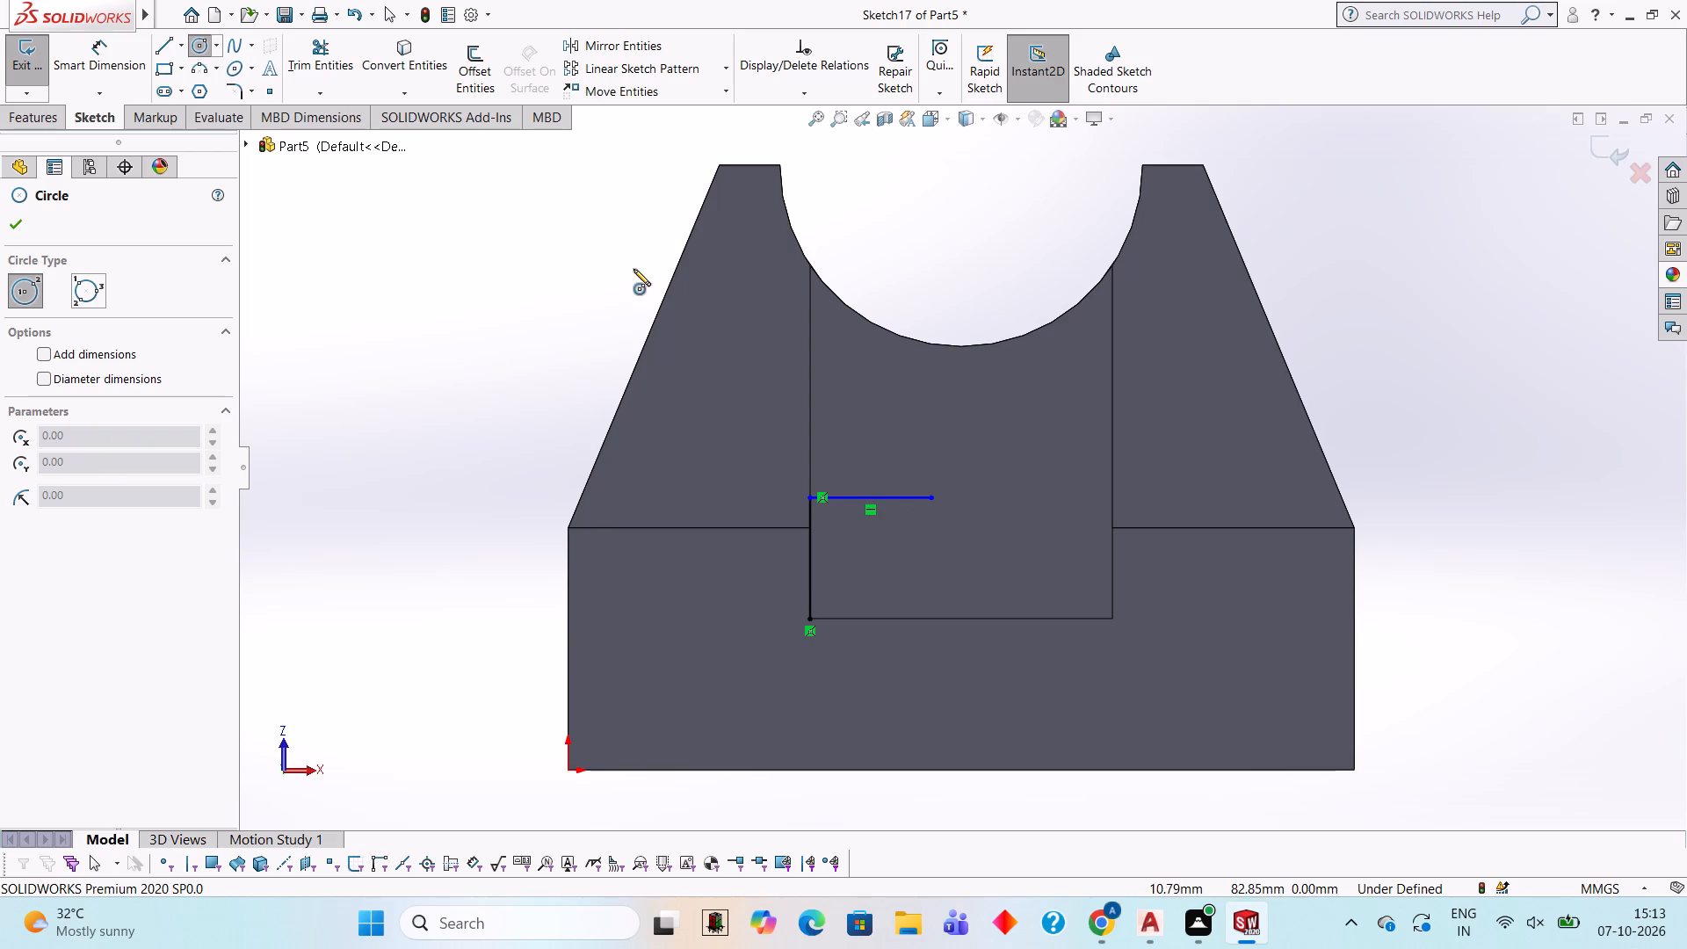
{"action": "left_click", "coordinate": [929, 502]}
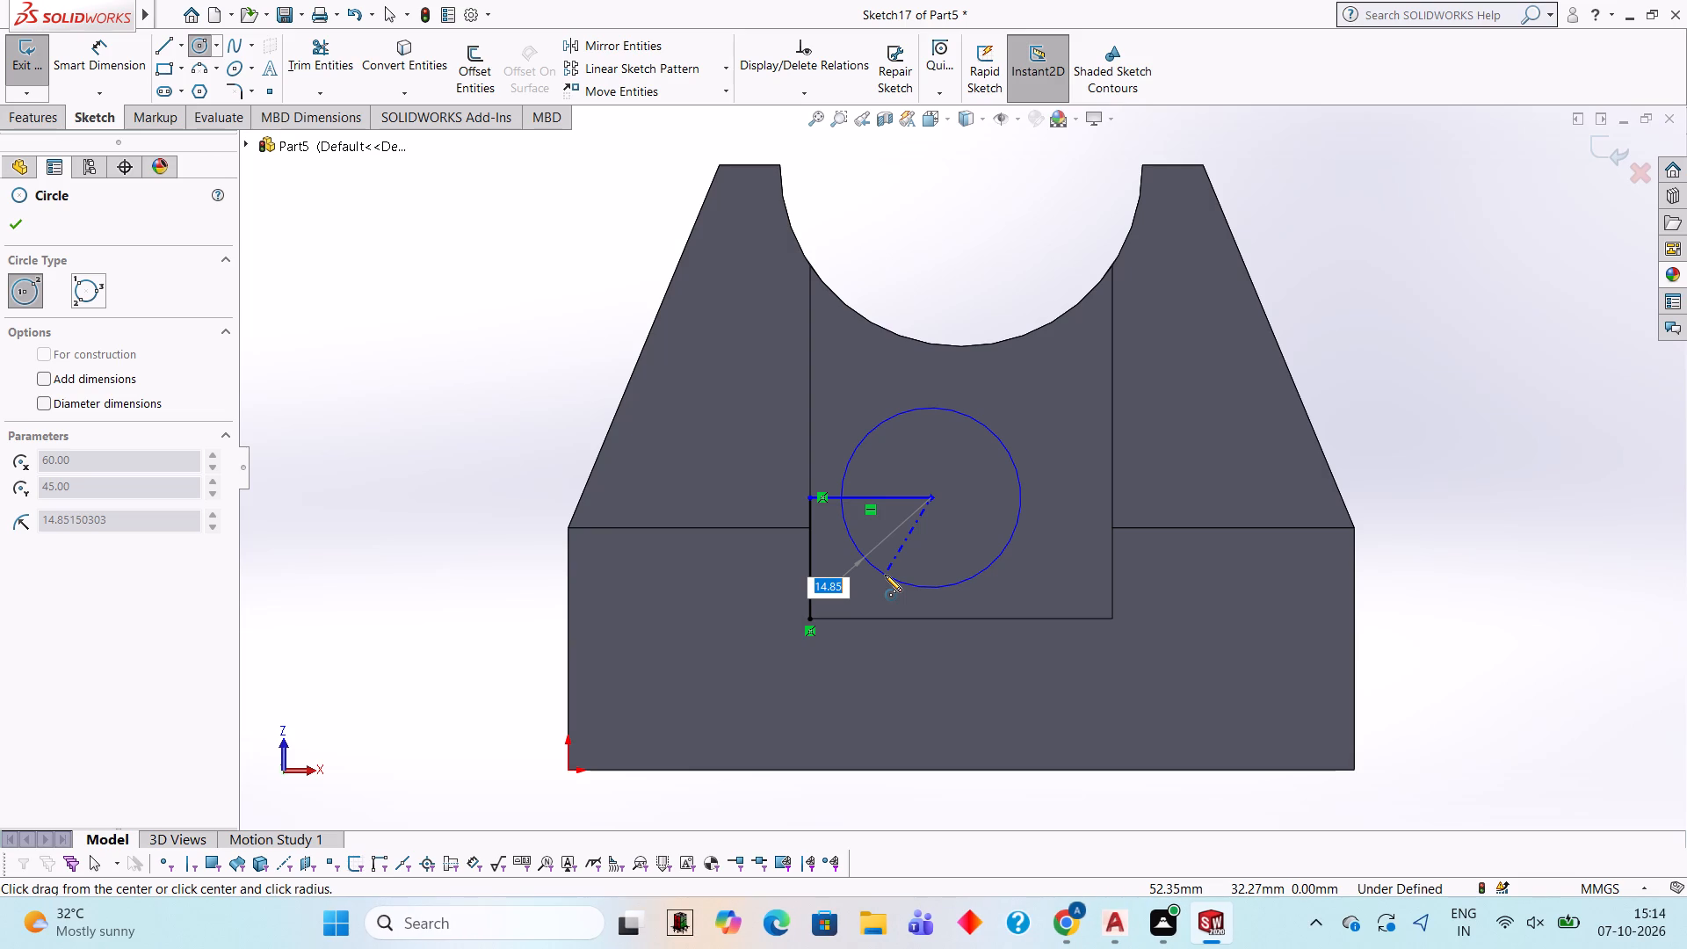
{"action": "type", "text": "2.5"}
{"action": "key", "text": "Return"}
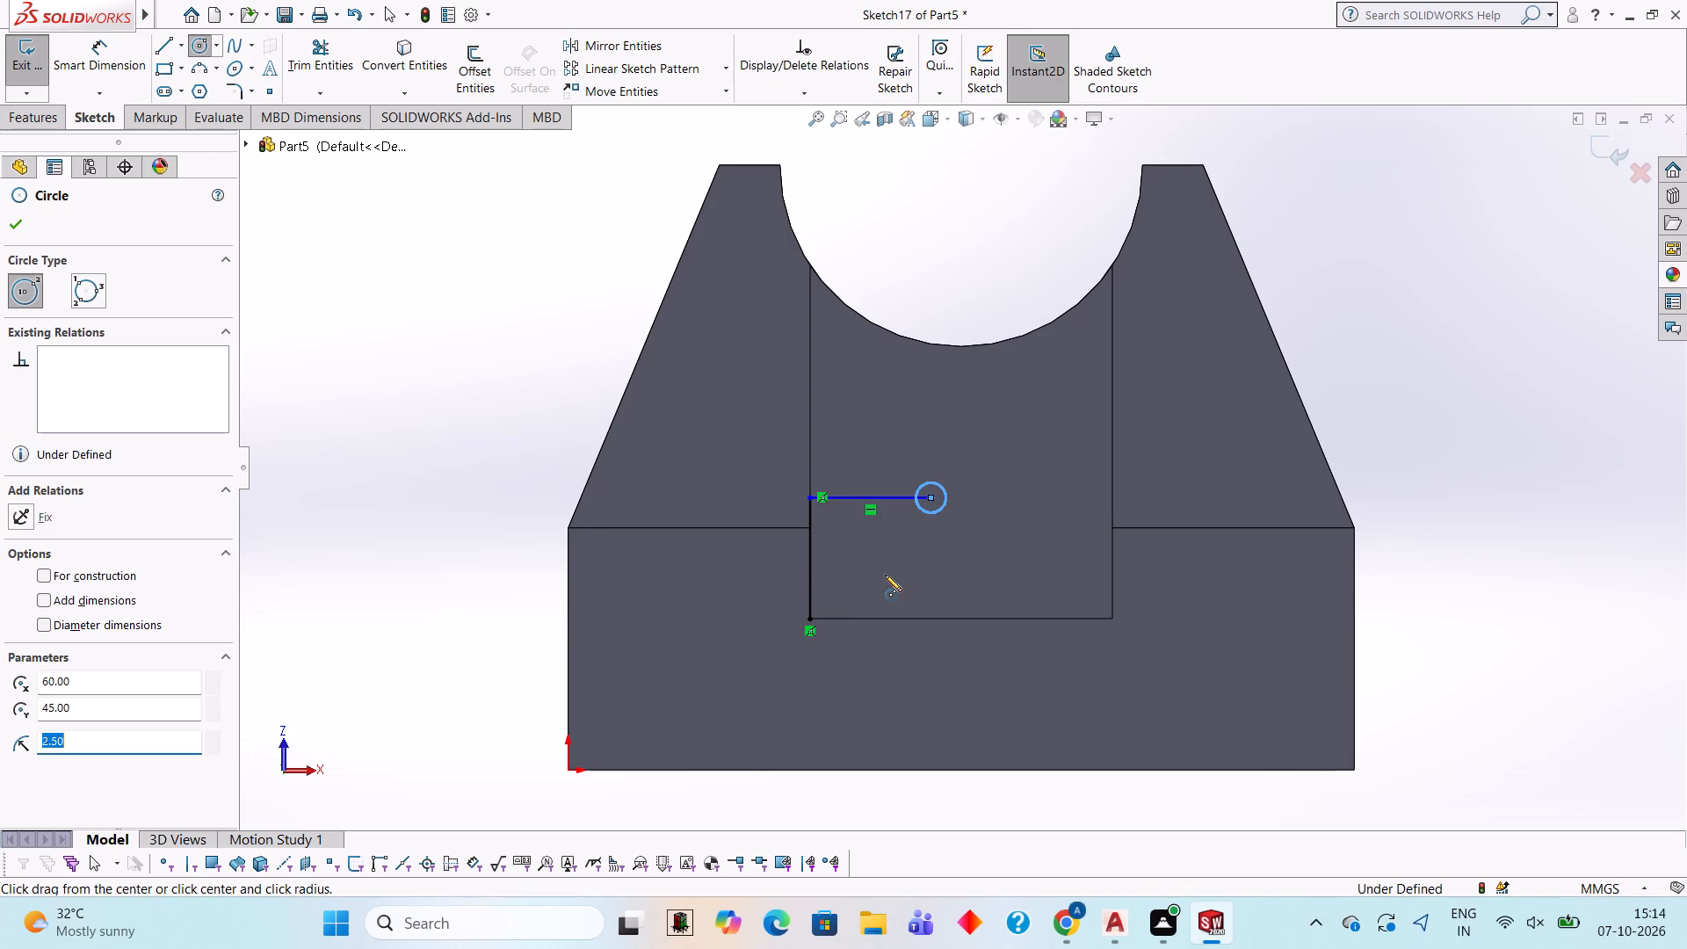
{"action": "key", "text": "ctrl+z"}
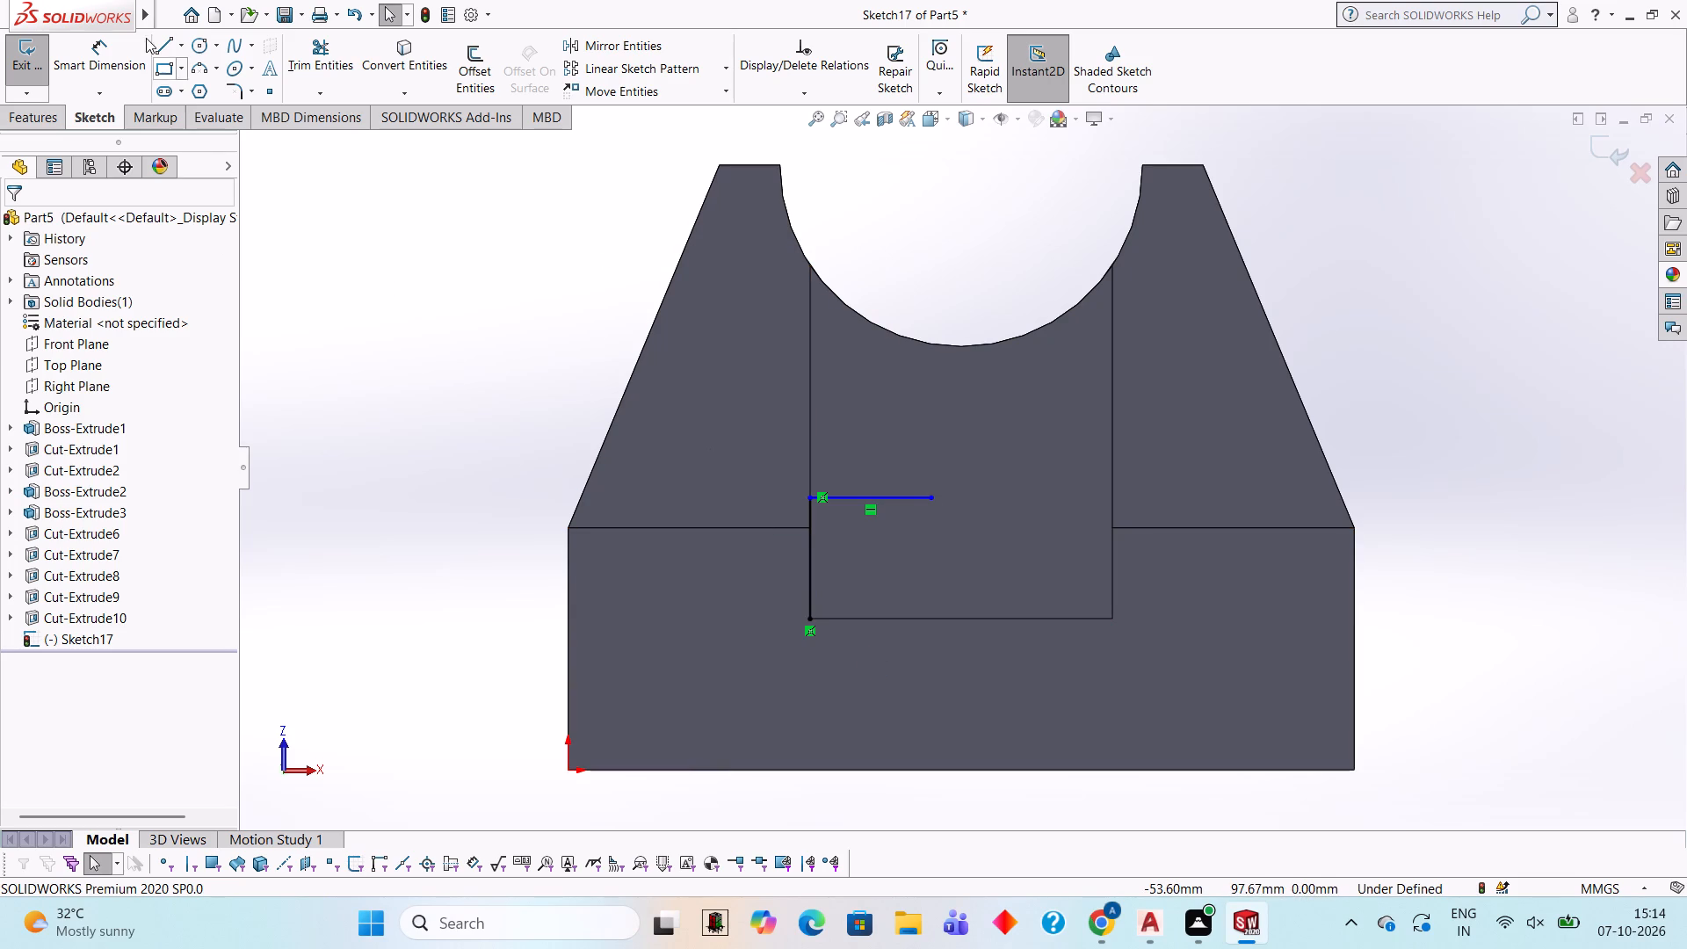
Draw a 30 mm diameter circle centred on the horizontal line's free end, with added dimensions and diameter dimensions enabled.
{"action": "left_click", "coordinate": [192, 48]}
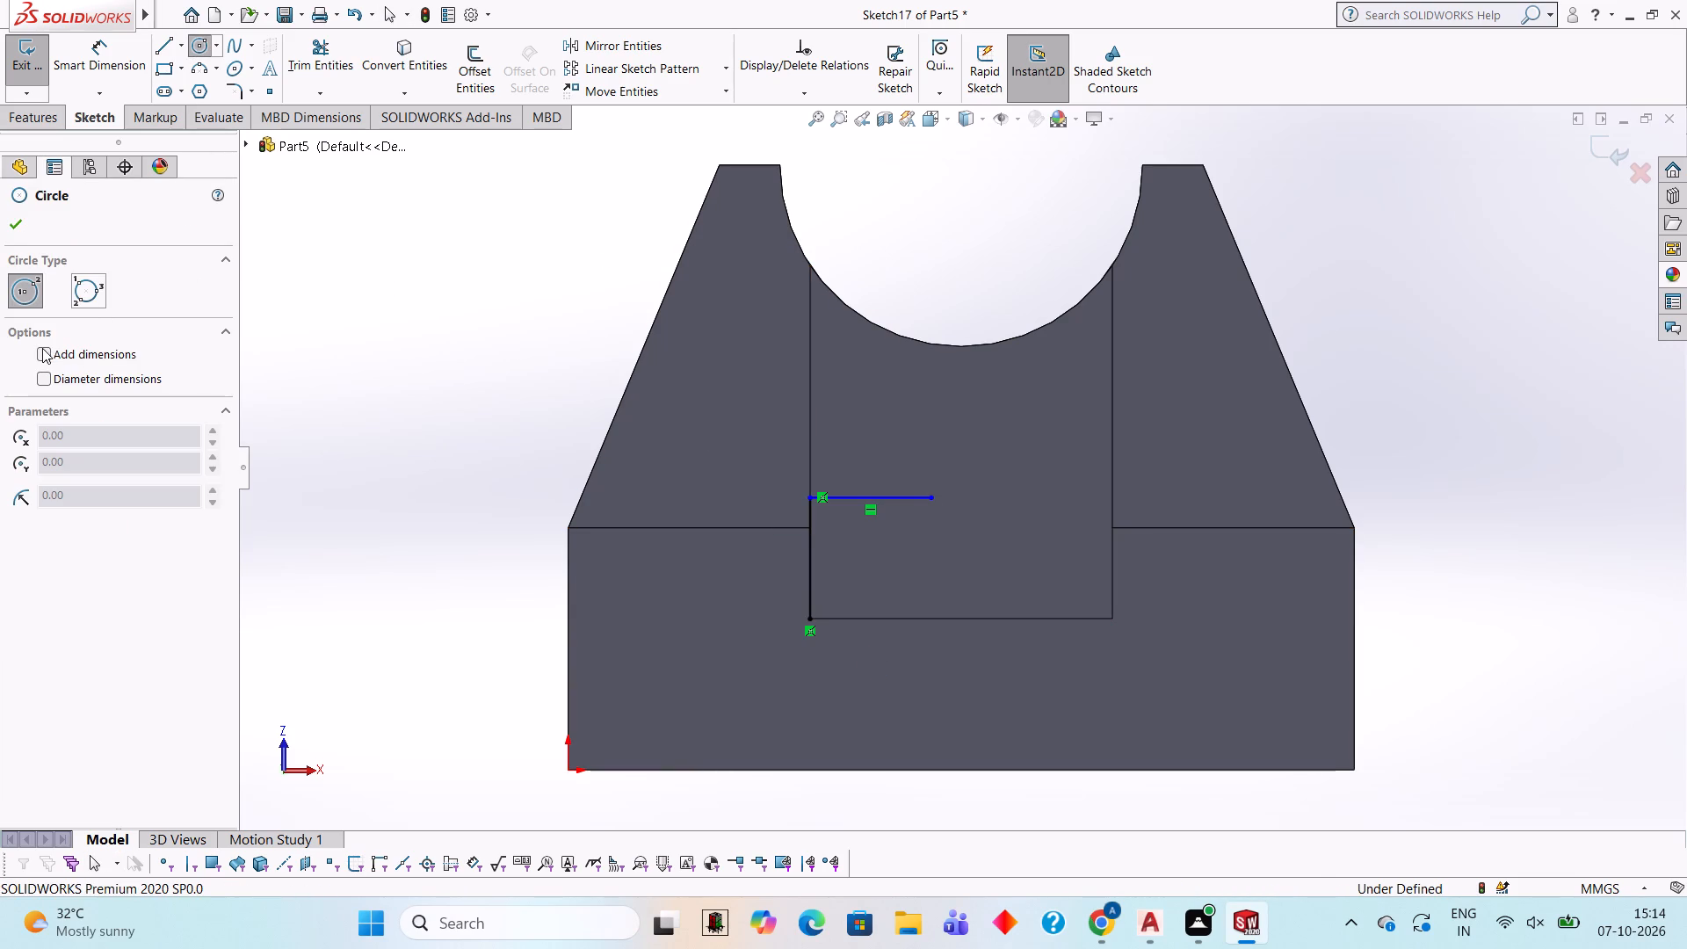
{"action": "left_click", "coordinate": [42, 351]}
{"action": "left_click", "coordinate": [46, 378]}
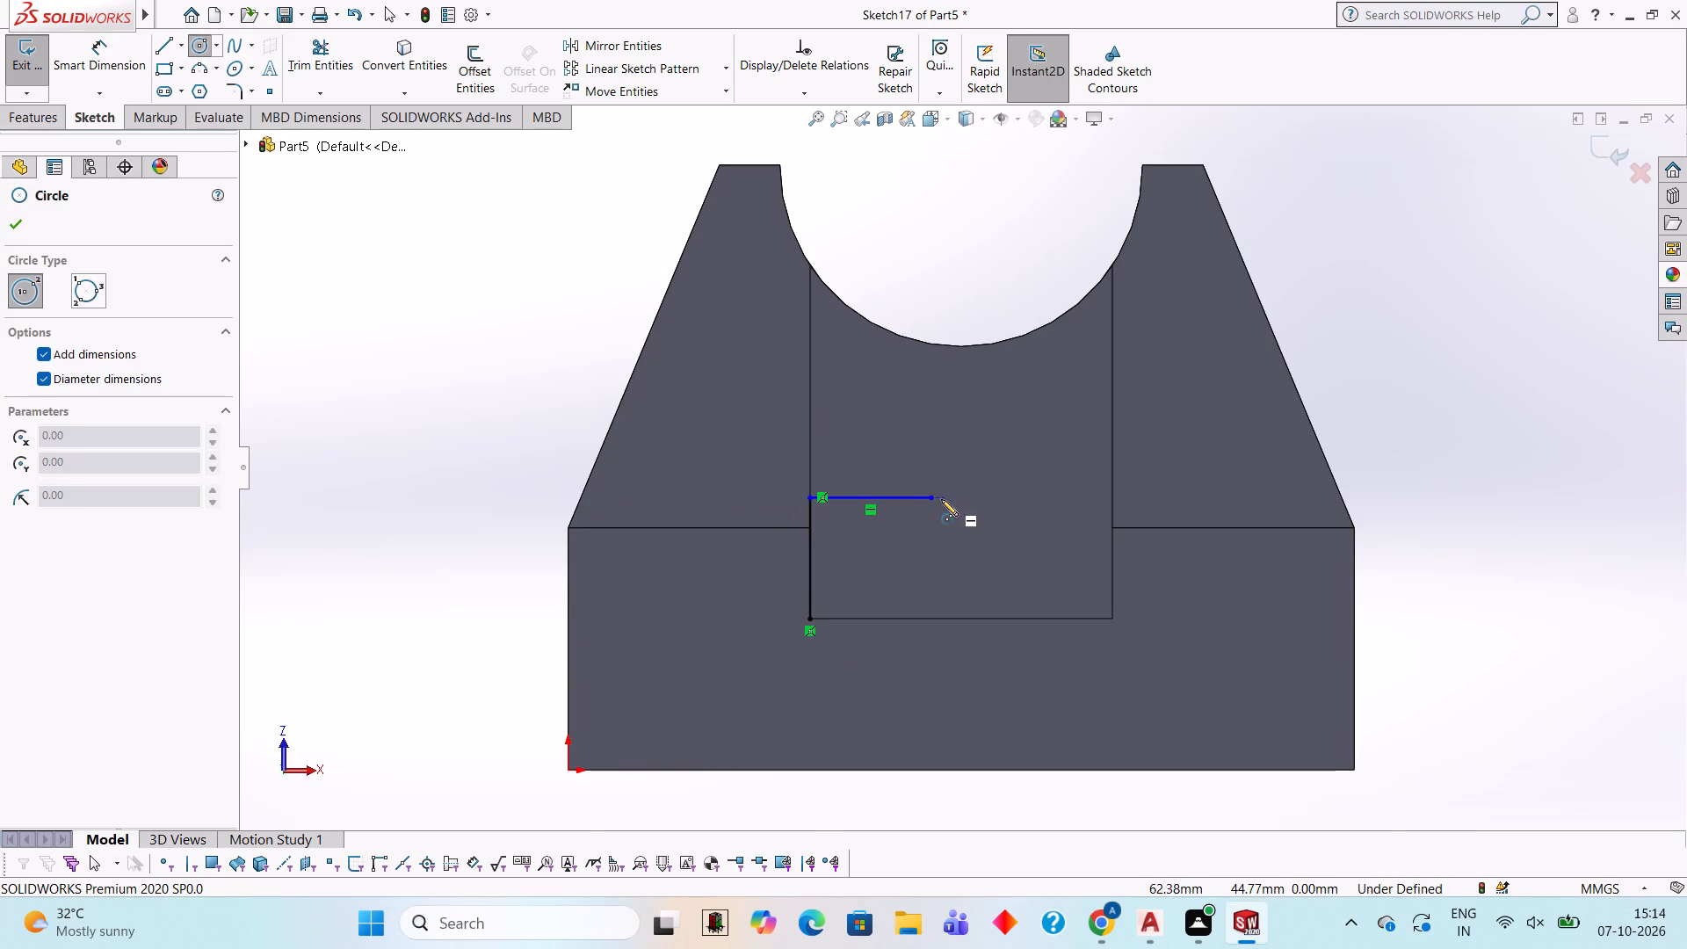
{"action": "left_click", "coordinate": [932, 499]}
{"action": "type", "text": "30"}
{"action": "key", "text": "Return"}
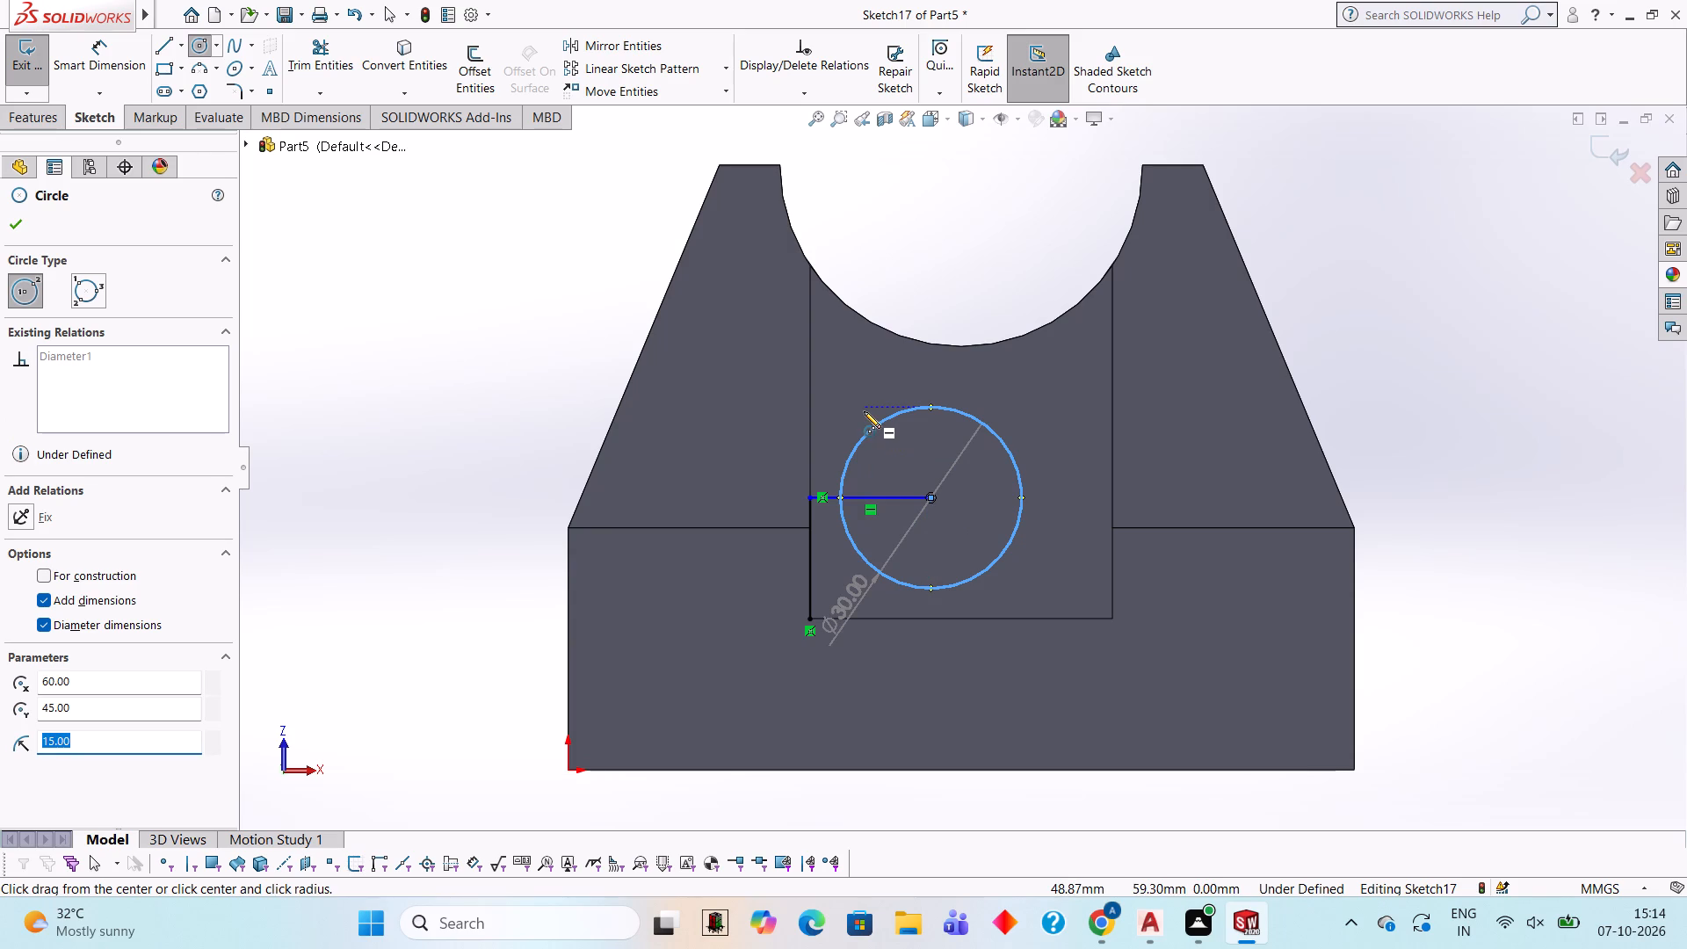
Trim away the vertical and horizontal locating lines so only the 30 mm circle remains.
{"action": "left_click", "coordinate": [328, 68]}
{"action": "left_click", "coordinate": [807, 545]}
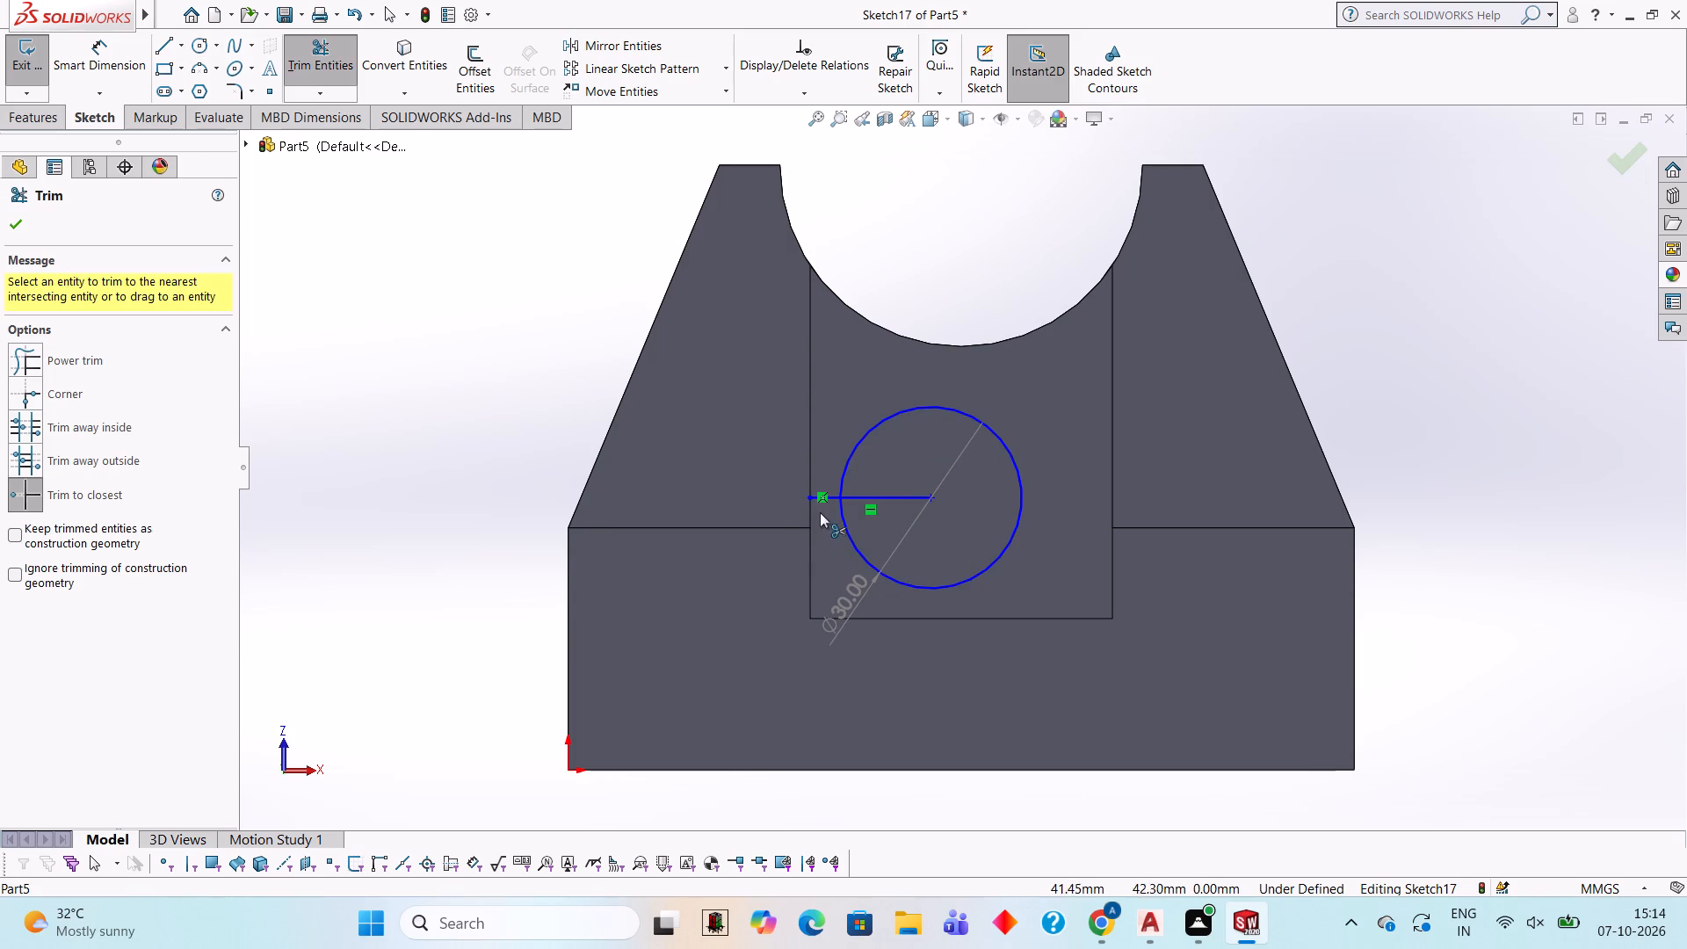
{"action": "left_click", "coordinate": [835, 494]}
{"action": "left_click", "coordinate": [862, 498]}
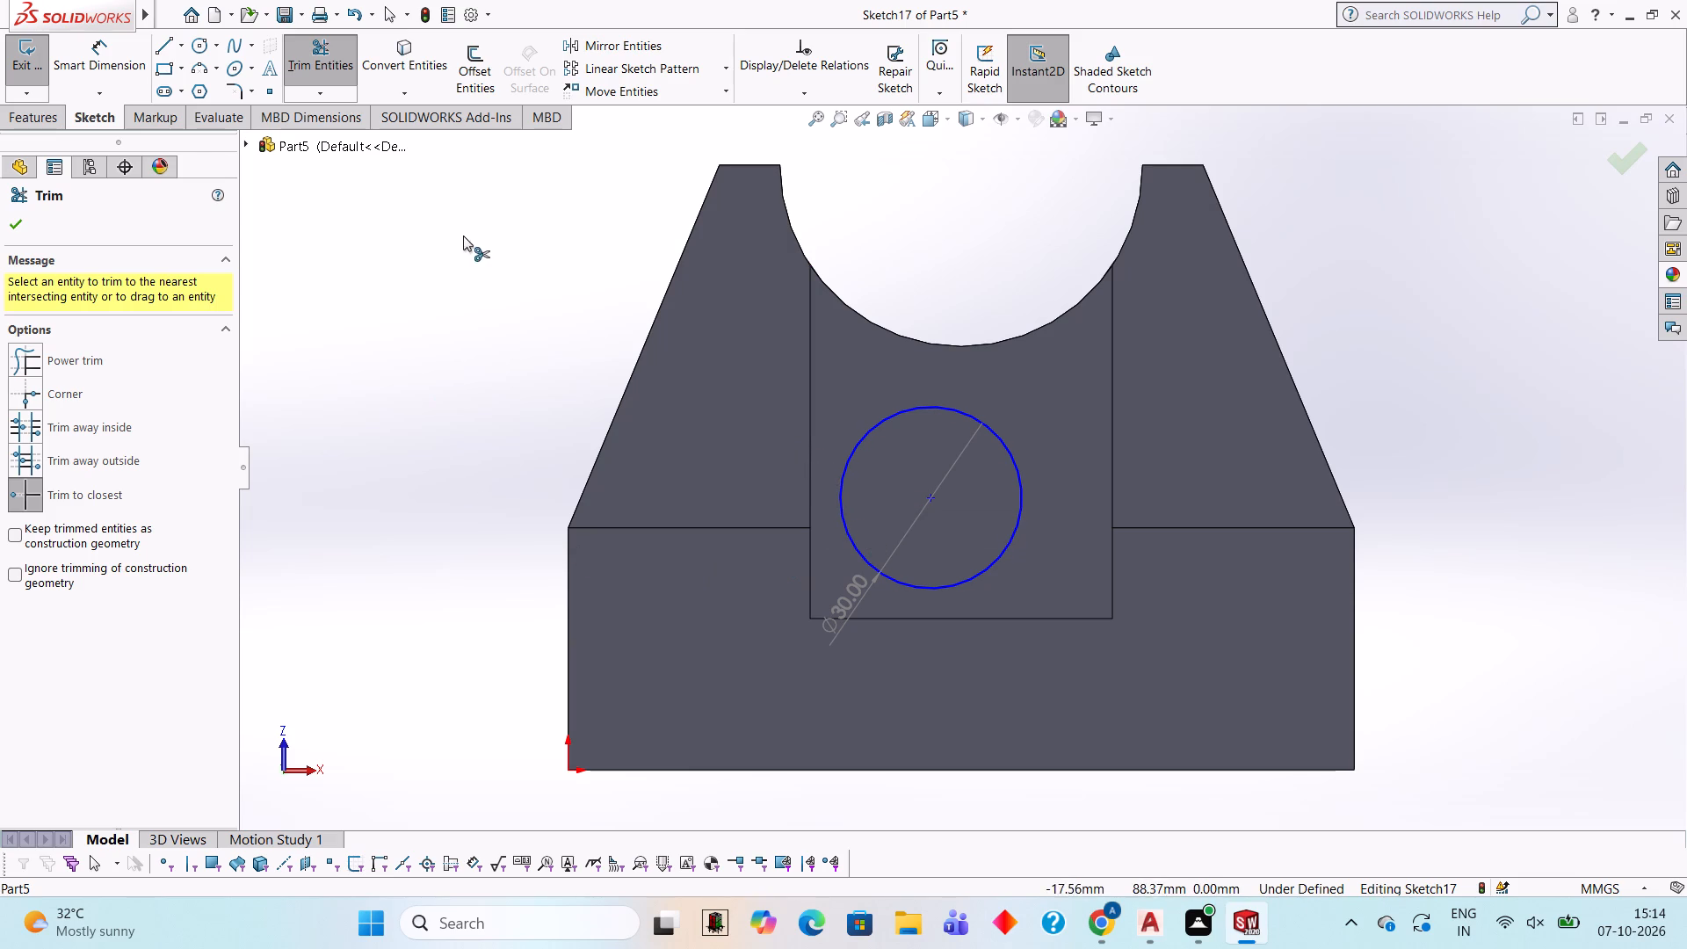
Cut-extrude the 30 mm circle 5 mm blind from the sketch plane.
{"action": "middle_click_drag", "start_coordinate": [463, 235], "coordinate": [484, 520]}
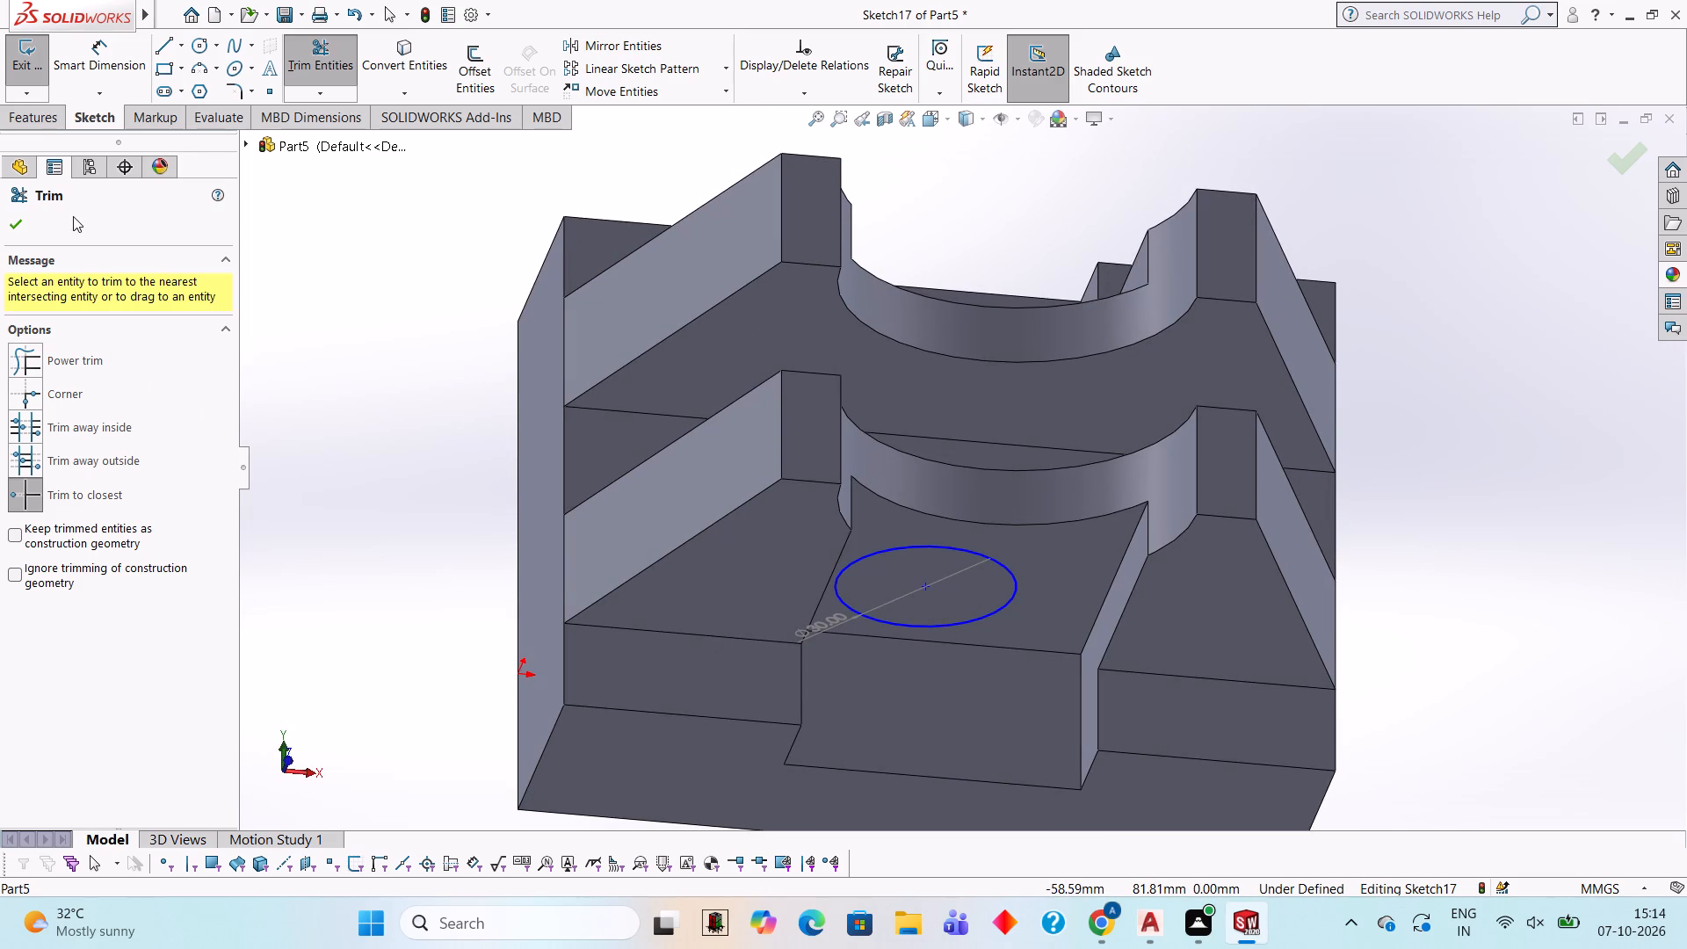
{"action": "left_click", "coordinate": [38, 129]}
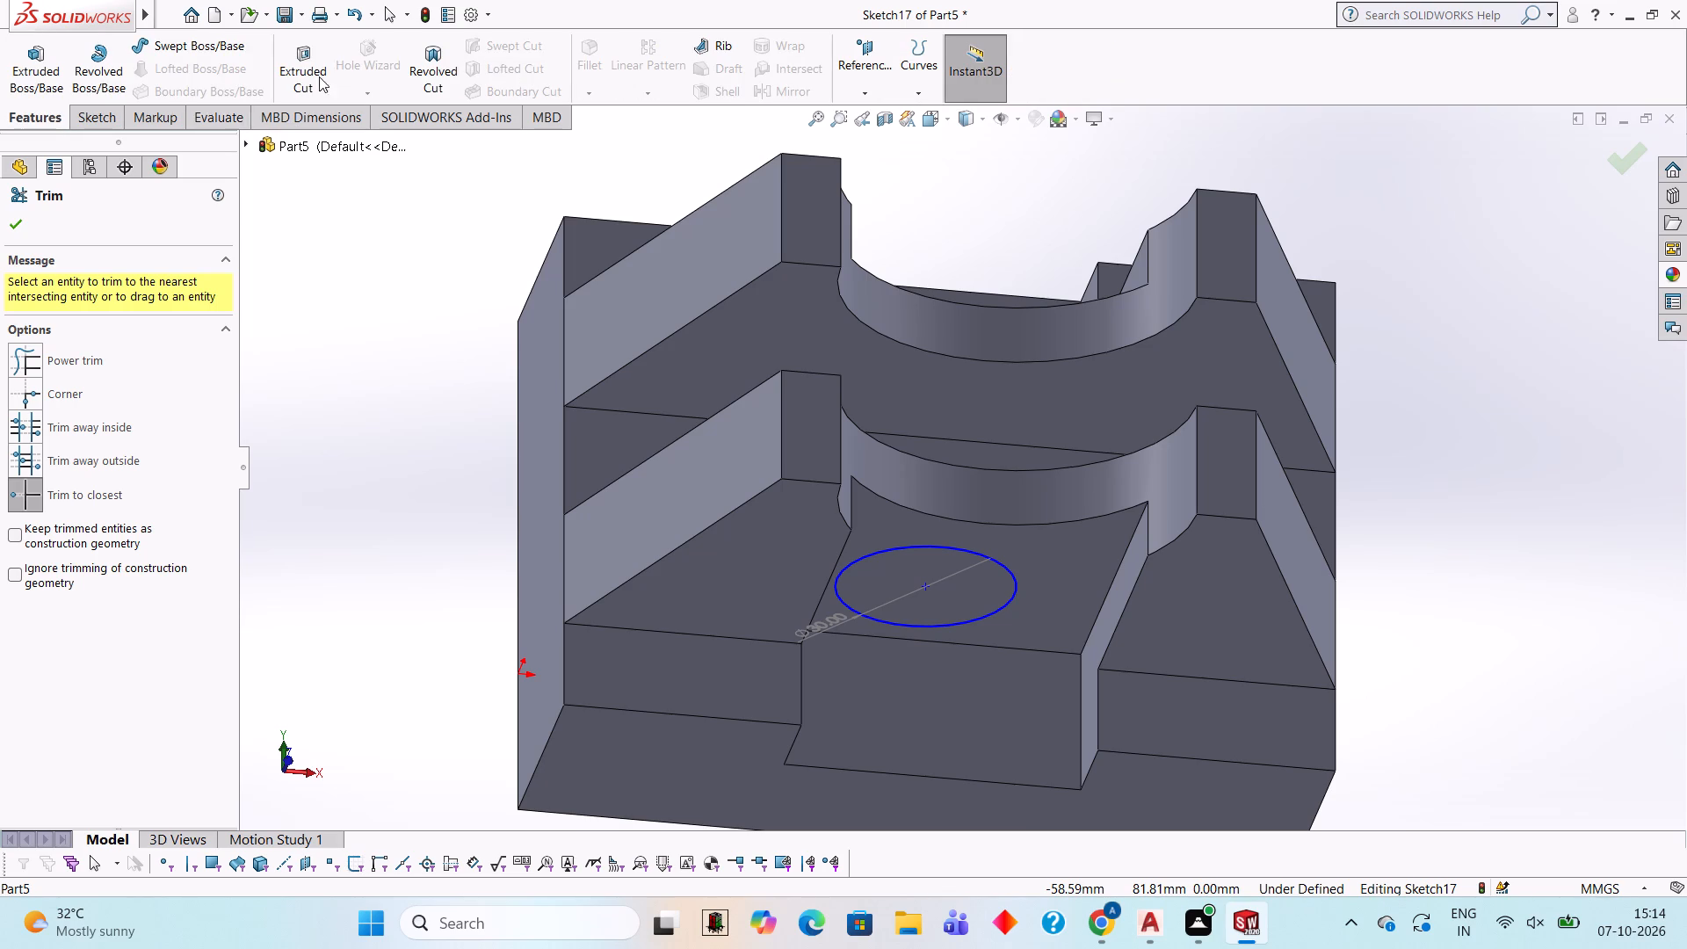
{"action": "left_click", "coordinate": [321, 66]}
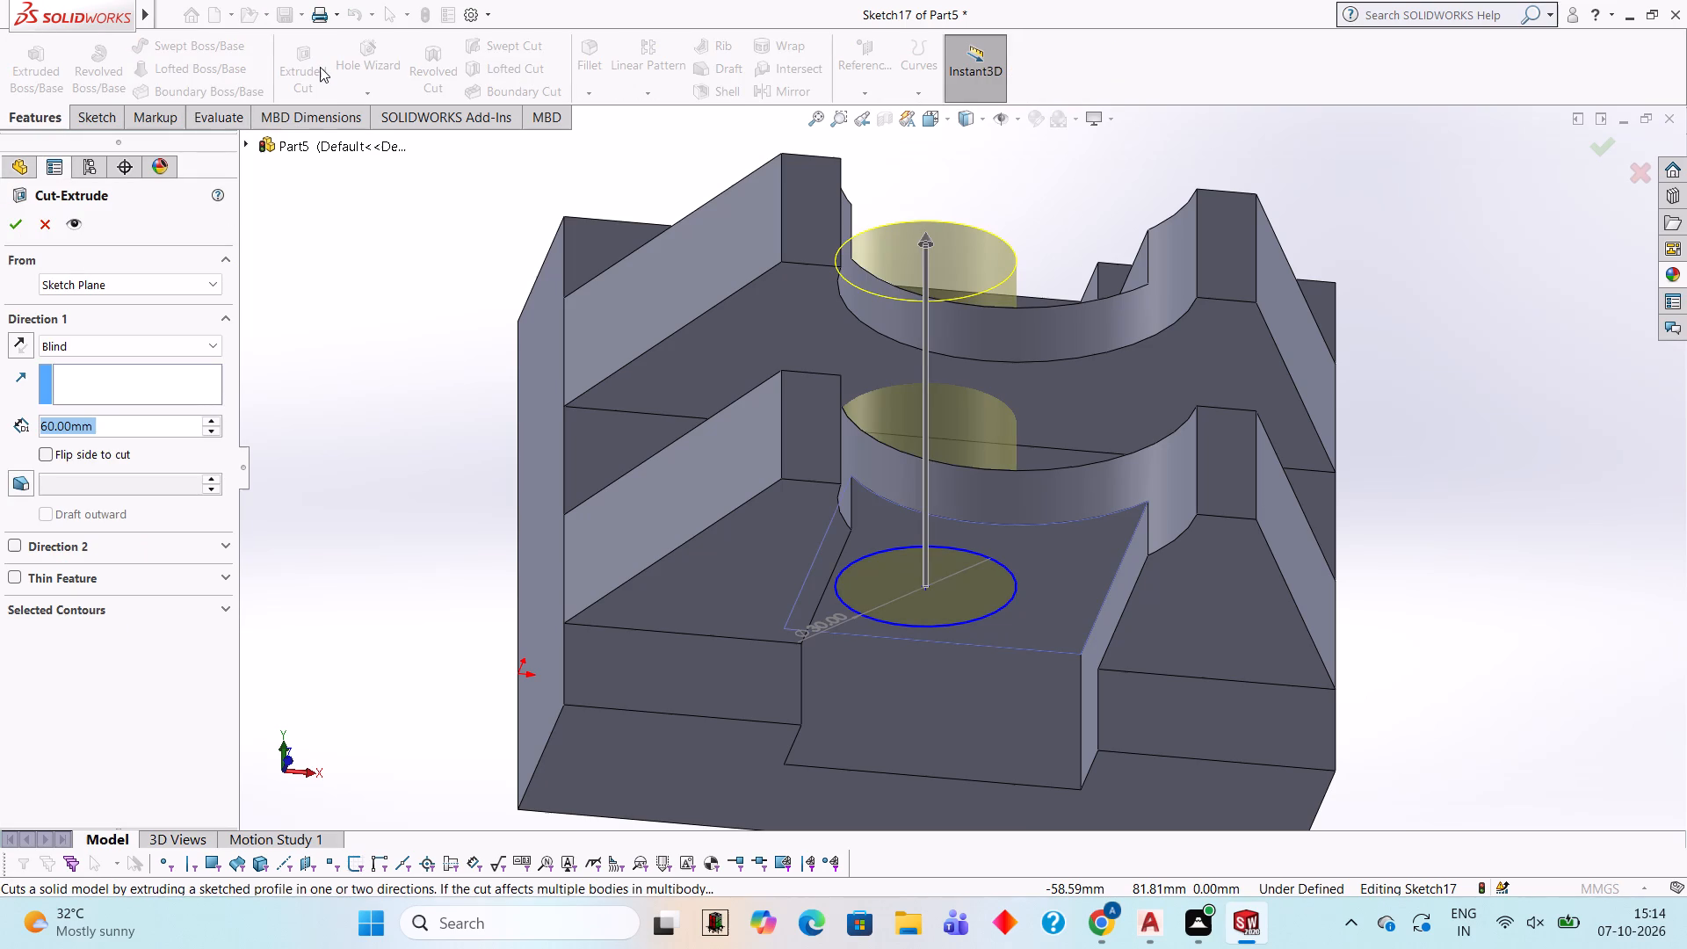
{"action": "key", "text": "5"}
{"action": "key", "text": "Return"}
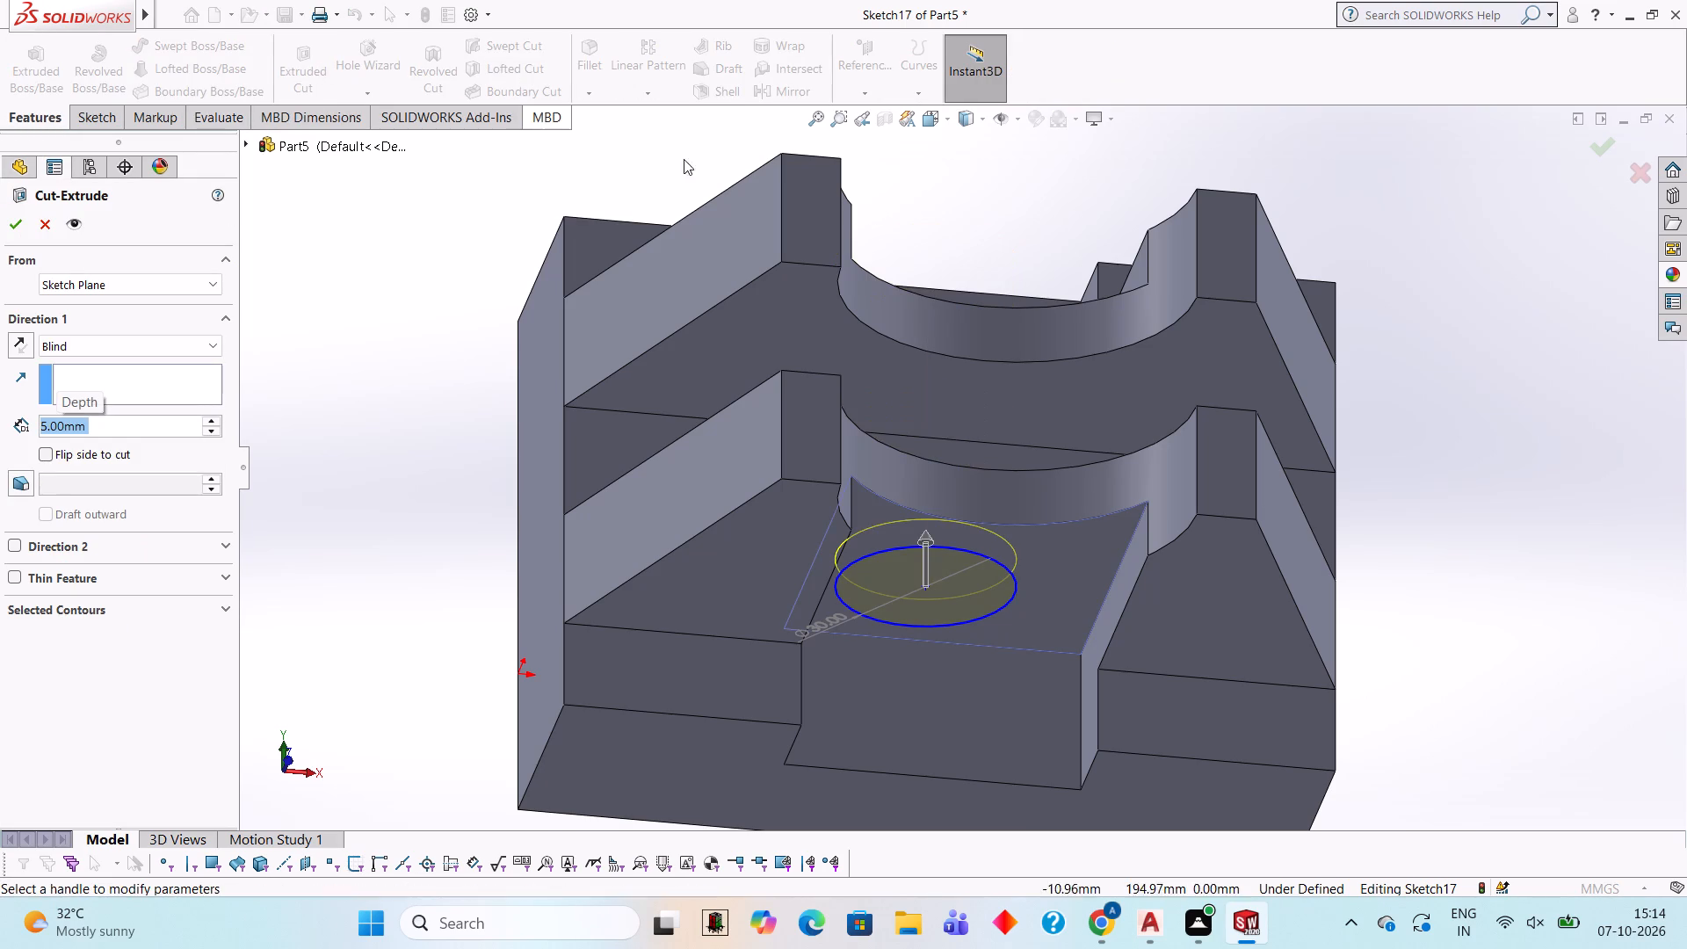
{"action": "middle_click_drag", "start_coordinate": [807, 385], "coordinate": [764, 501]}
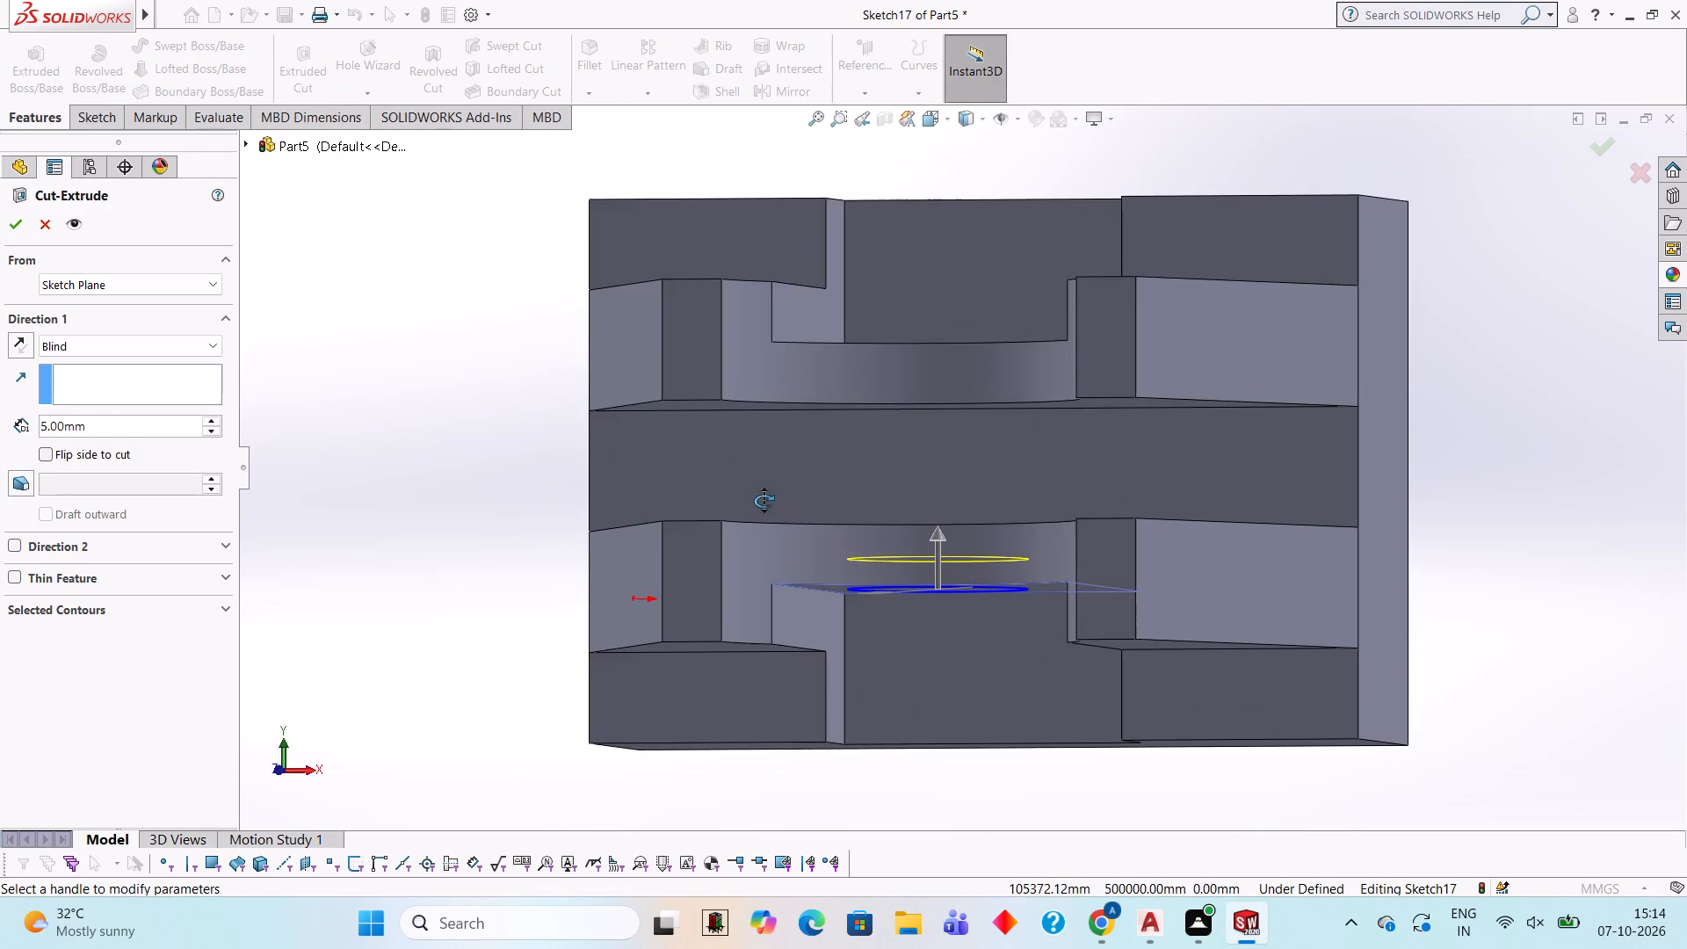
{"action": "middle_click_drag", "start_coordinate": [764, 501], "coordinate": [770, 504]}
{"action": "left_click", "coordinate": [17, 230]}
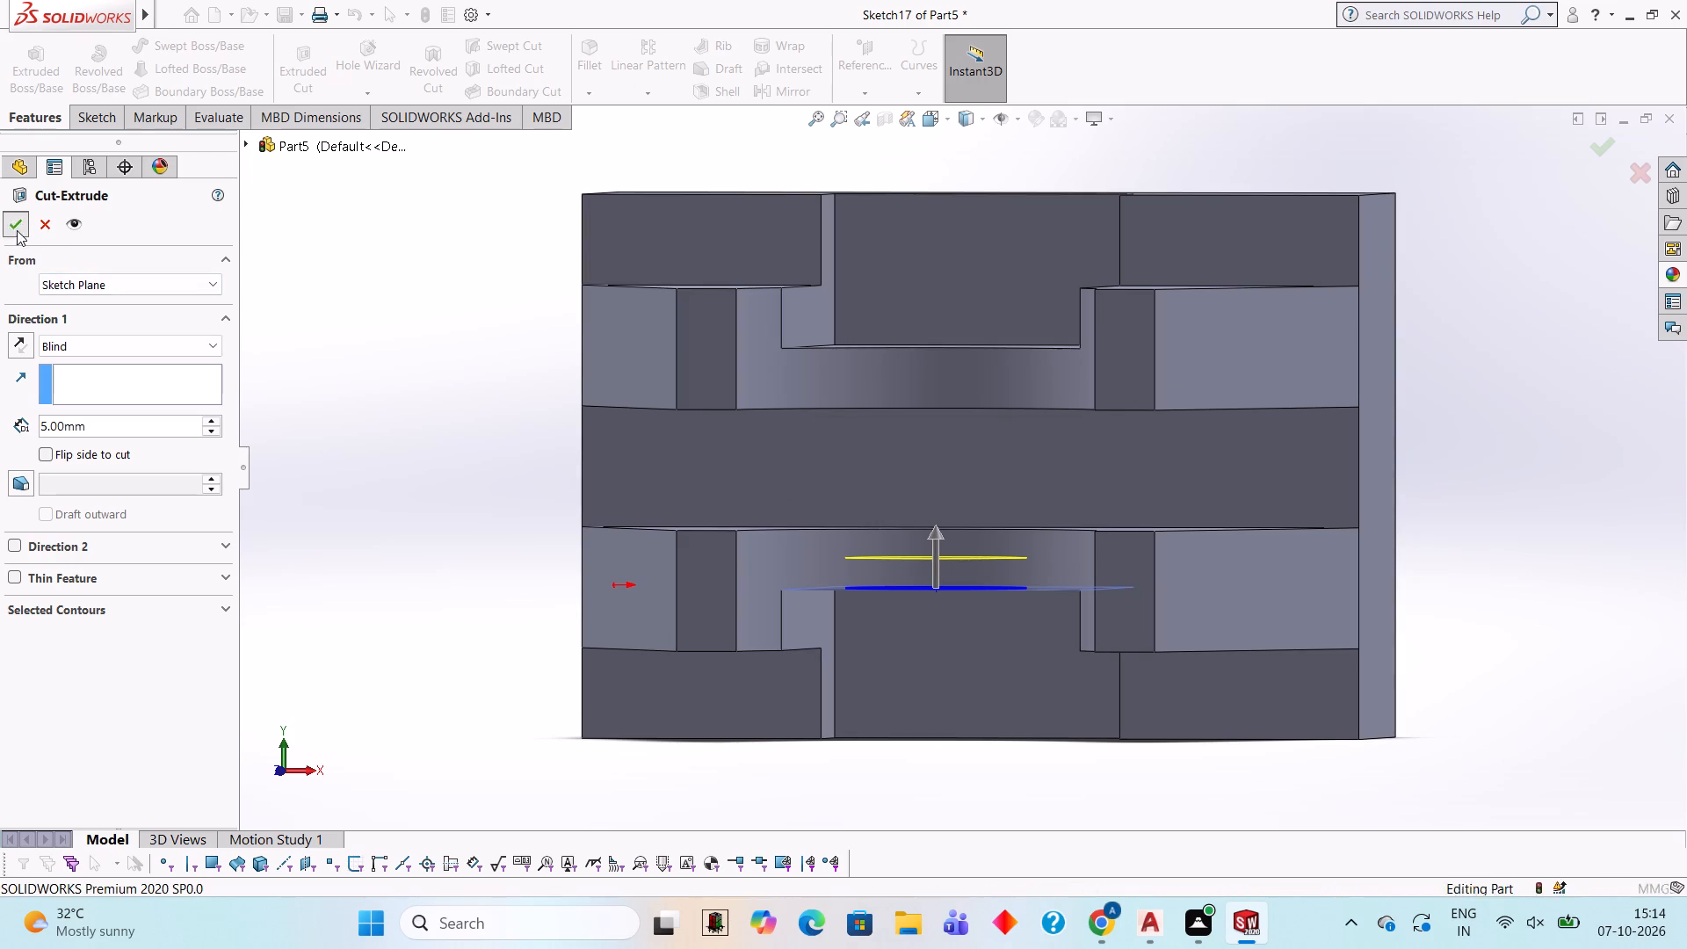
{"action": "left_click", "coordinate": [426, 356]}
Start a sketch on the matching recessed face on the block's opposite side and view it face-on.
{"action": "middle_click_drag", "start_coordinate": [816, 536], "coordinate": [811, 359]}
{"action": "middle_click_drag", "start_coordinate": [915, 343], "coordinate": [903, 556]}
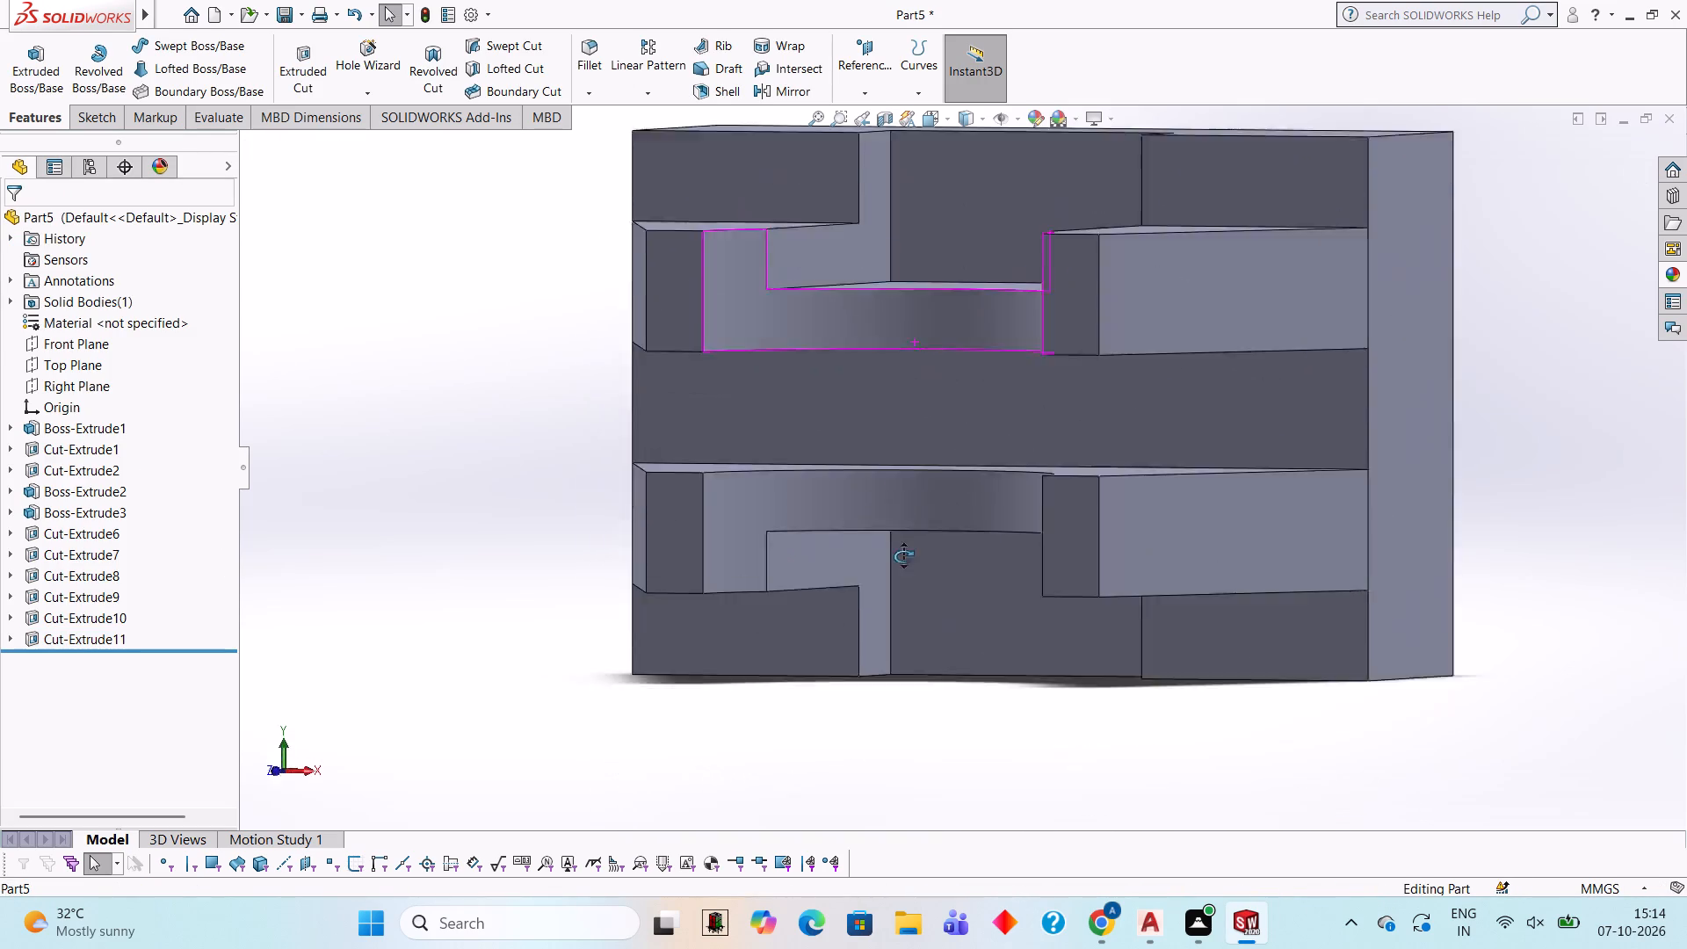
{"action": "middle_click_drag", "start_coordinate": [903, 556], "coordinate": [1108, 708]}
{"action": "middle_click_drag", "start_coordinate": [877, 387], "coordinate": [1079, 611]}
{"action": "left_click", "coordinate": [669, 474]}
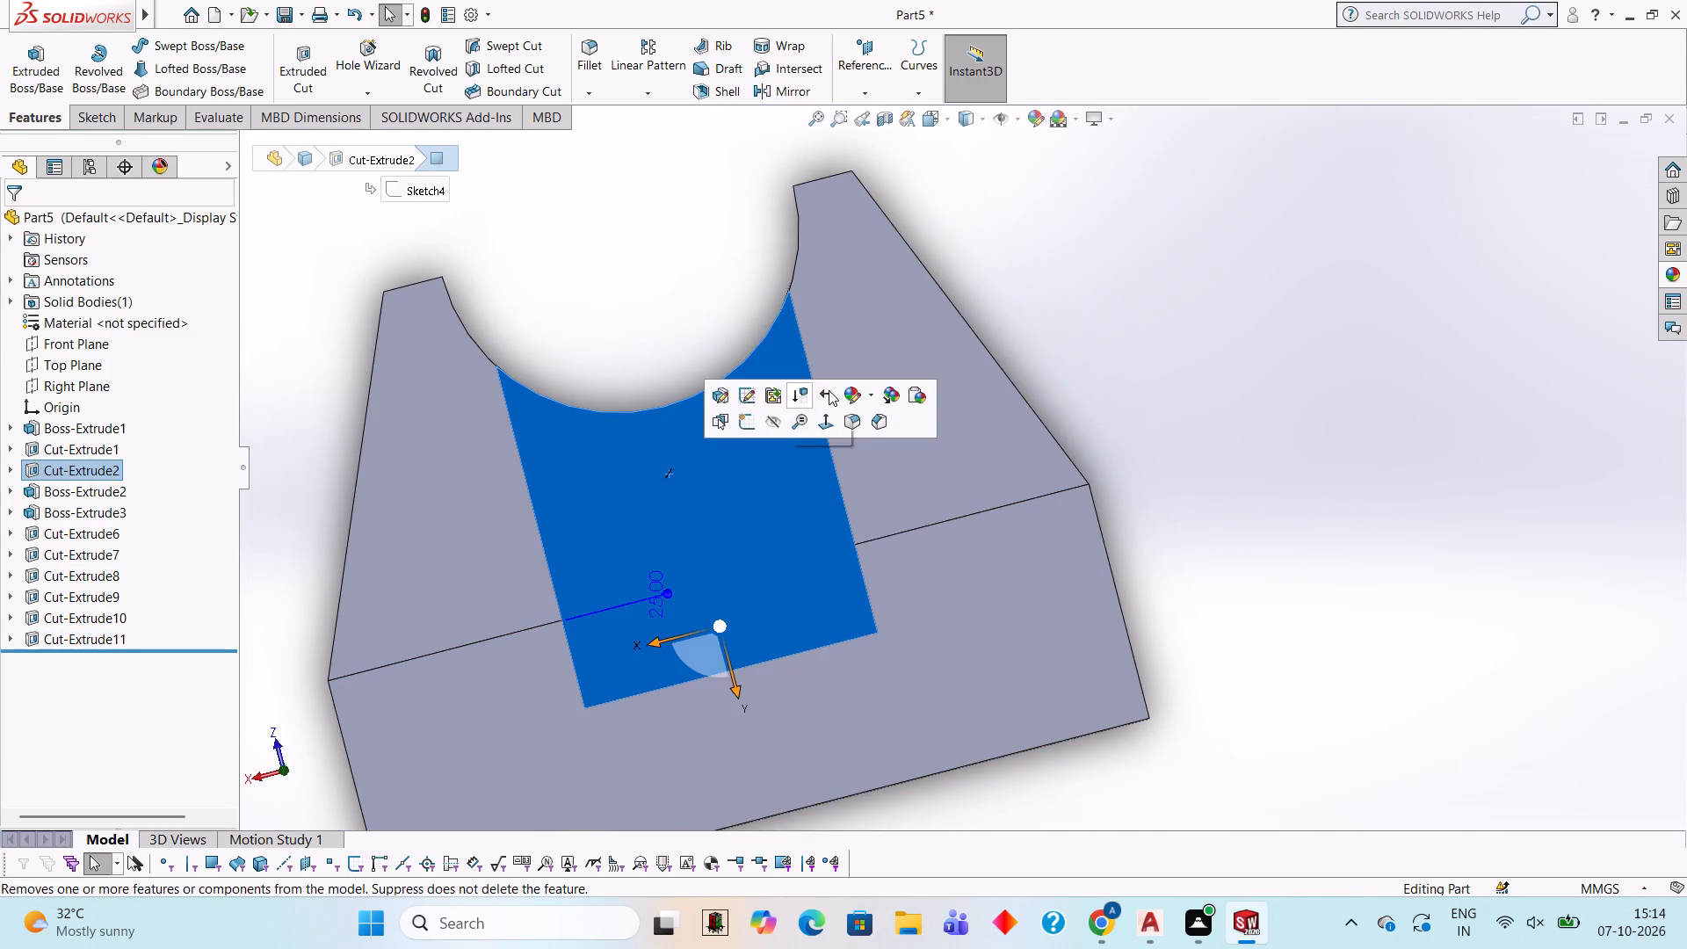
{"action": "left_click", "coordinate": [740, 414]}
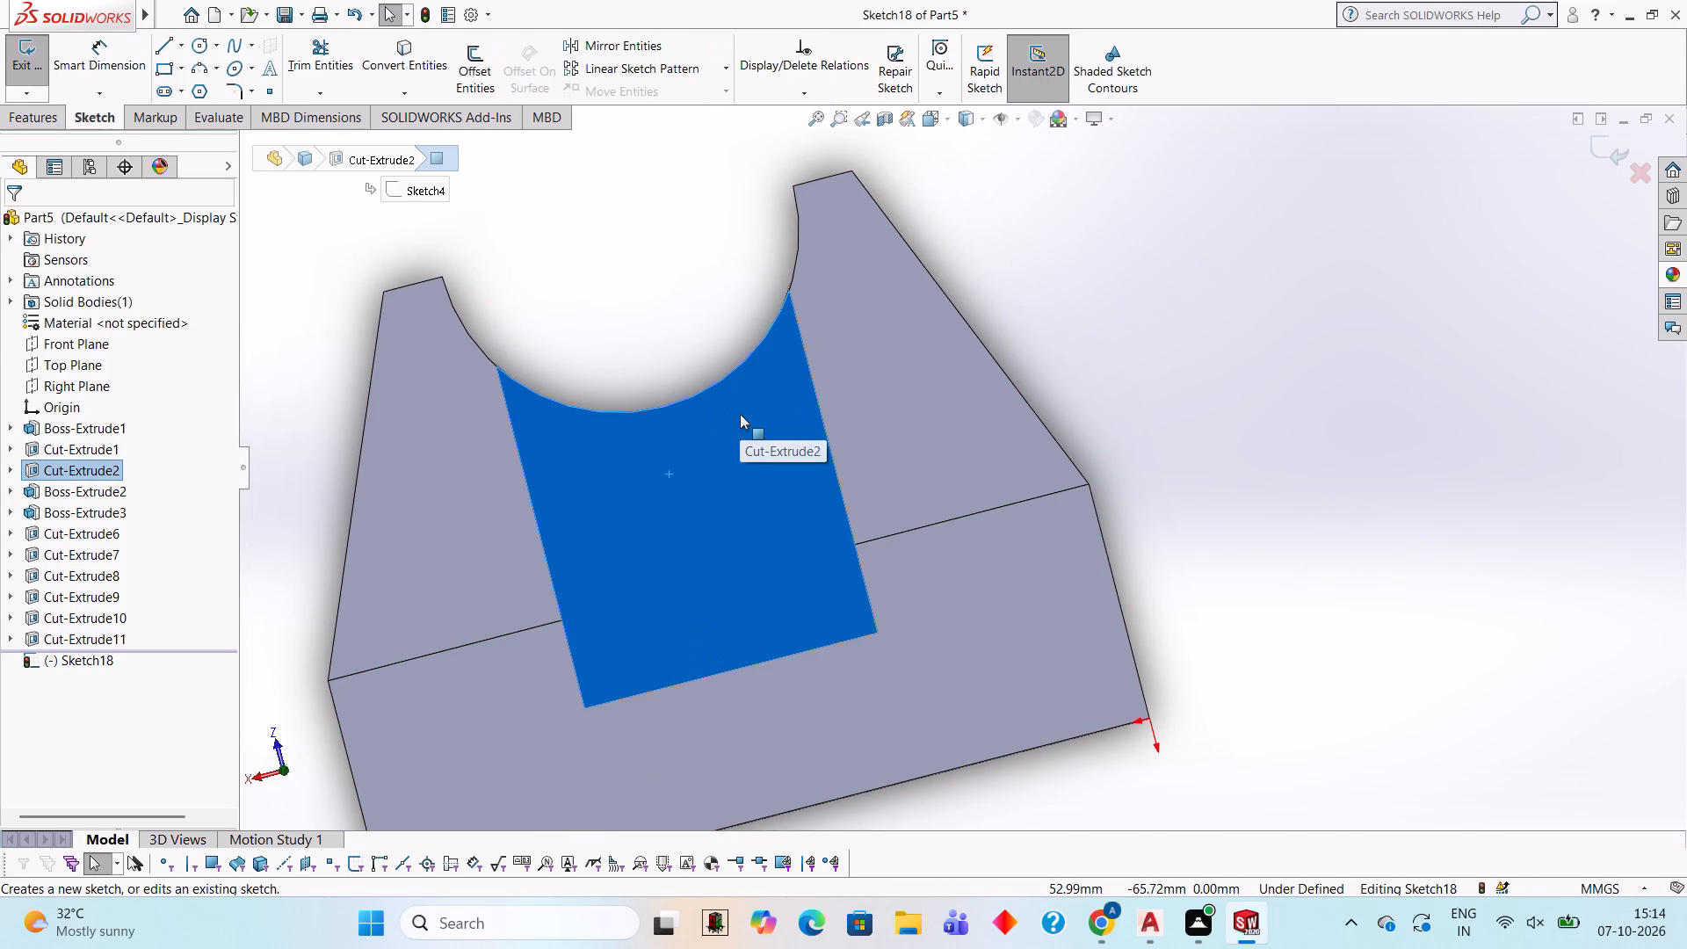
{"action": "key", "text": "ctrl+8"}
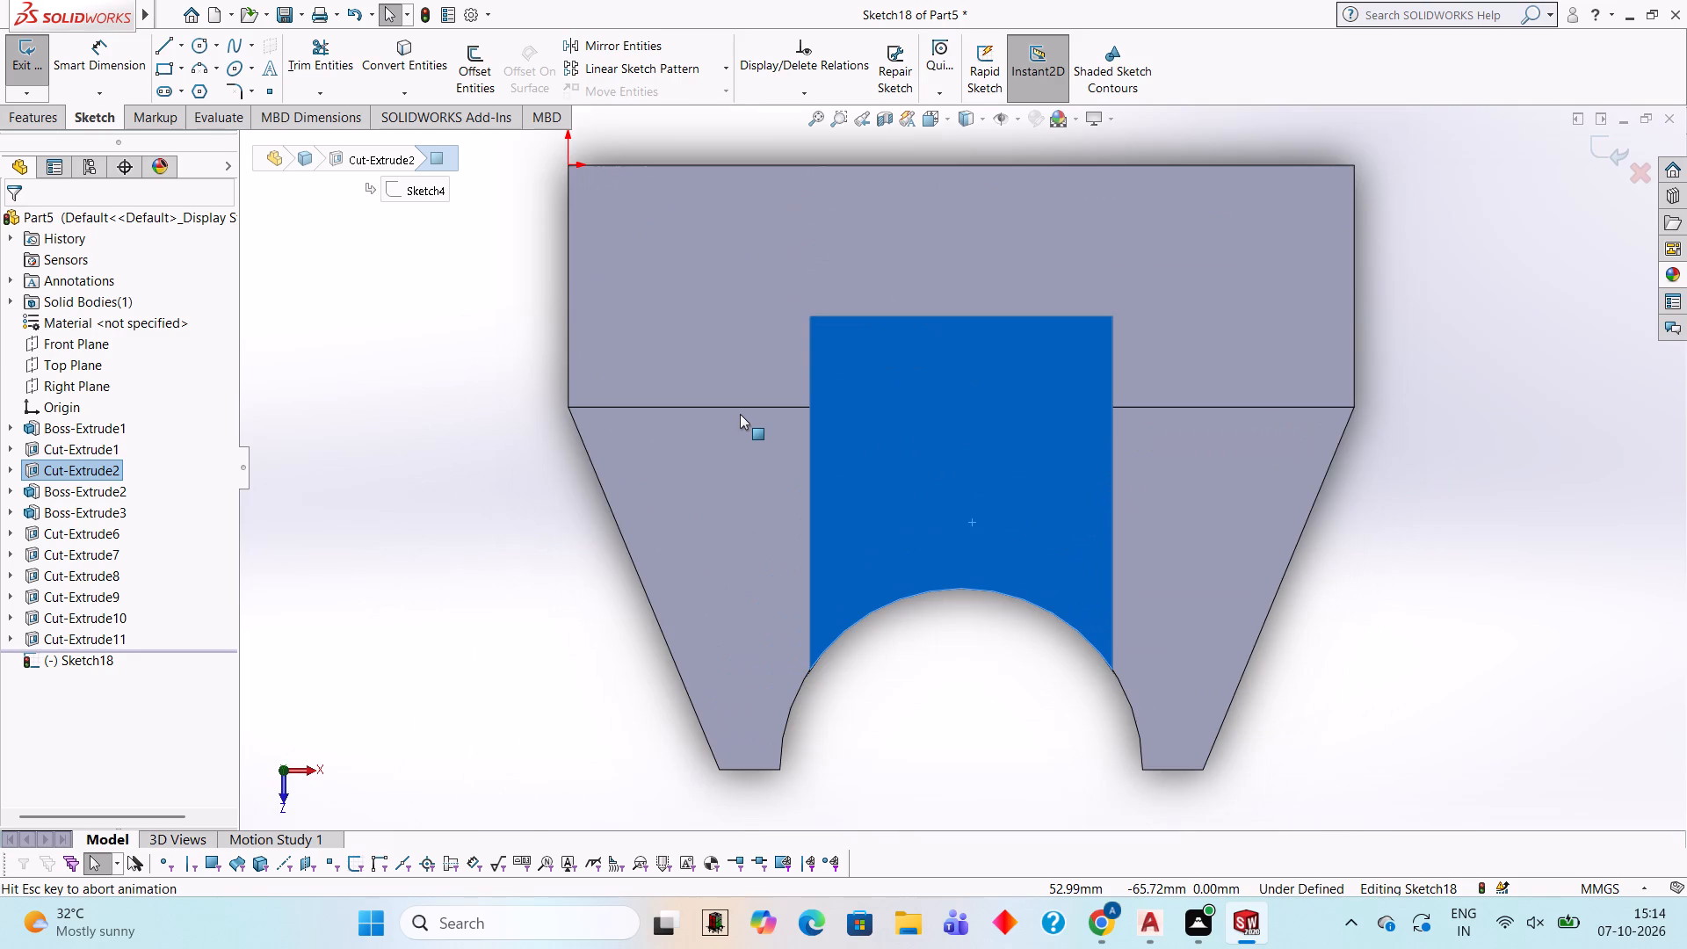
Draw a 20 mm line along the recess's right edge from its upper corner and a 20 mm horizontal line inward from its end.
{"action": "left_click", "coordinate": [162, 44]}
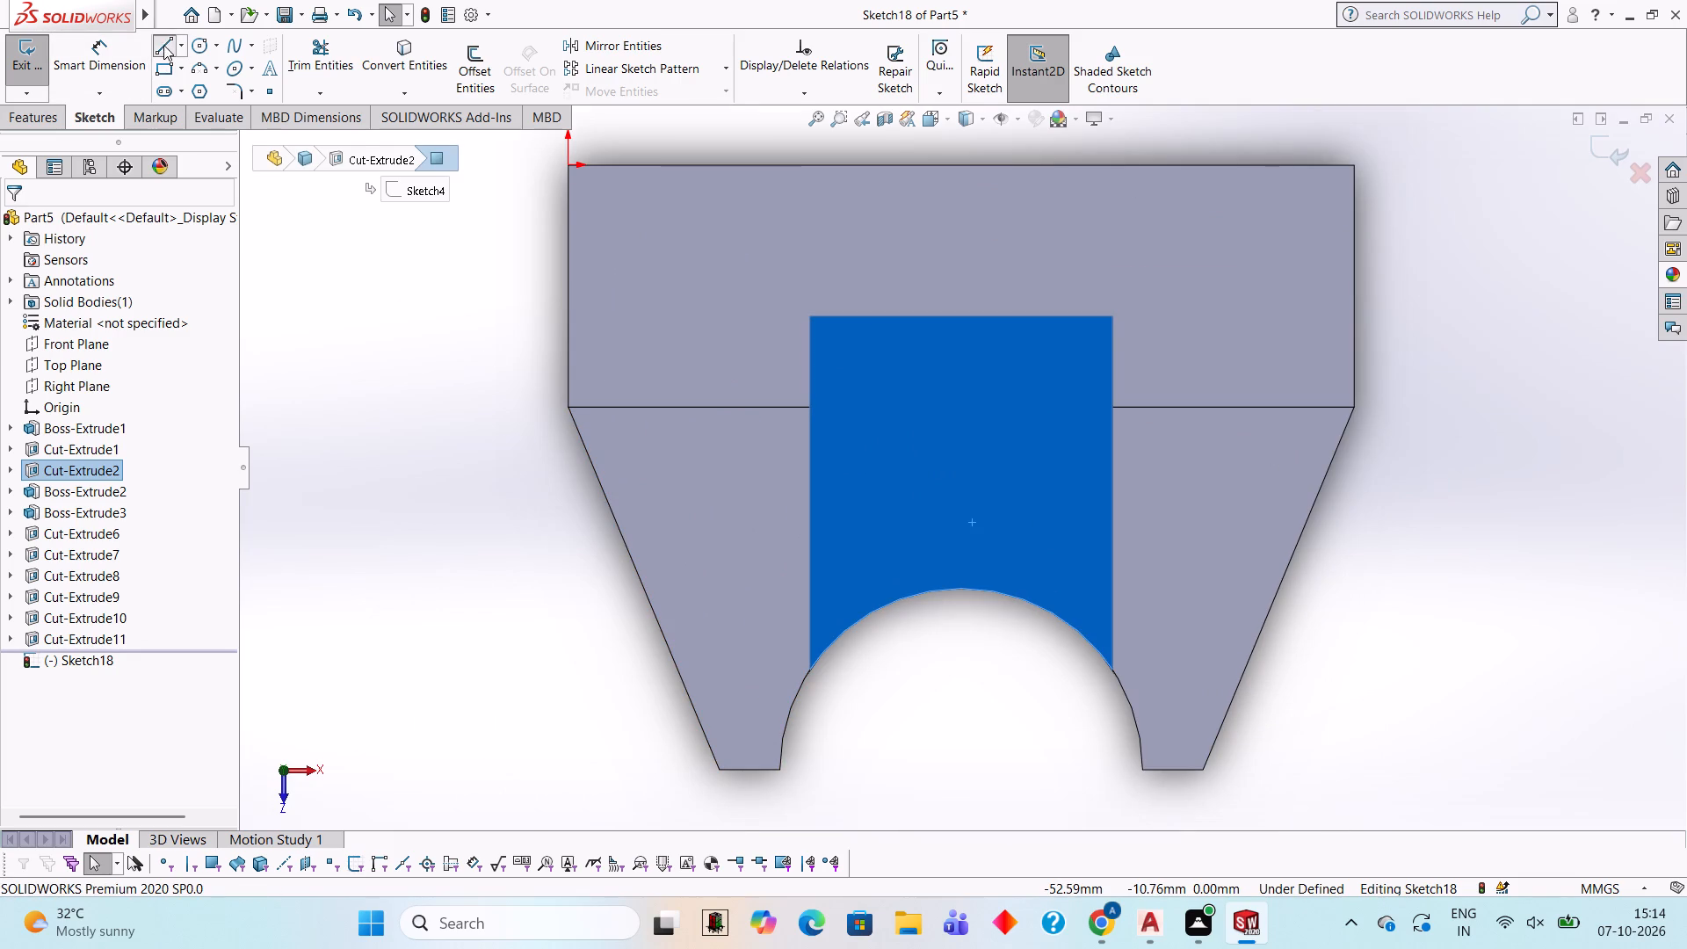
{"action": "left_click", "coordinate": [1112, 318]}
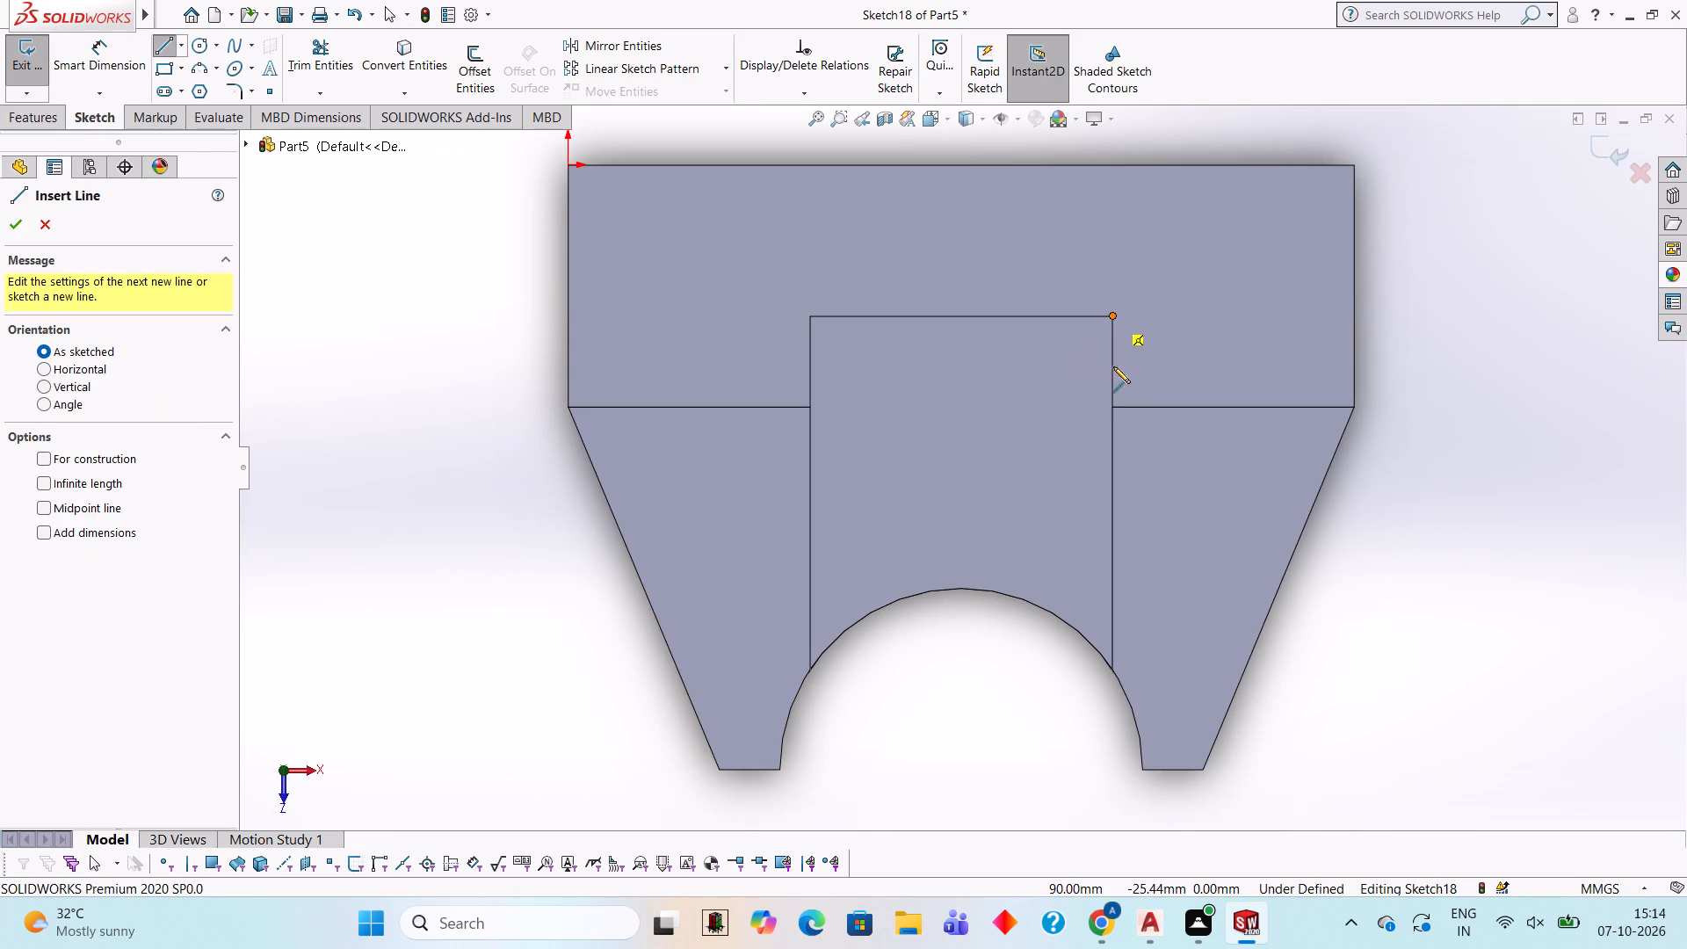
{"action": "type", "text": "20"}
{"action": "key", "text": "Return"}
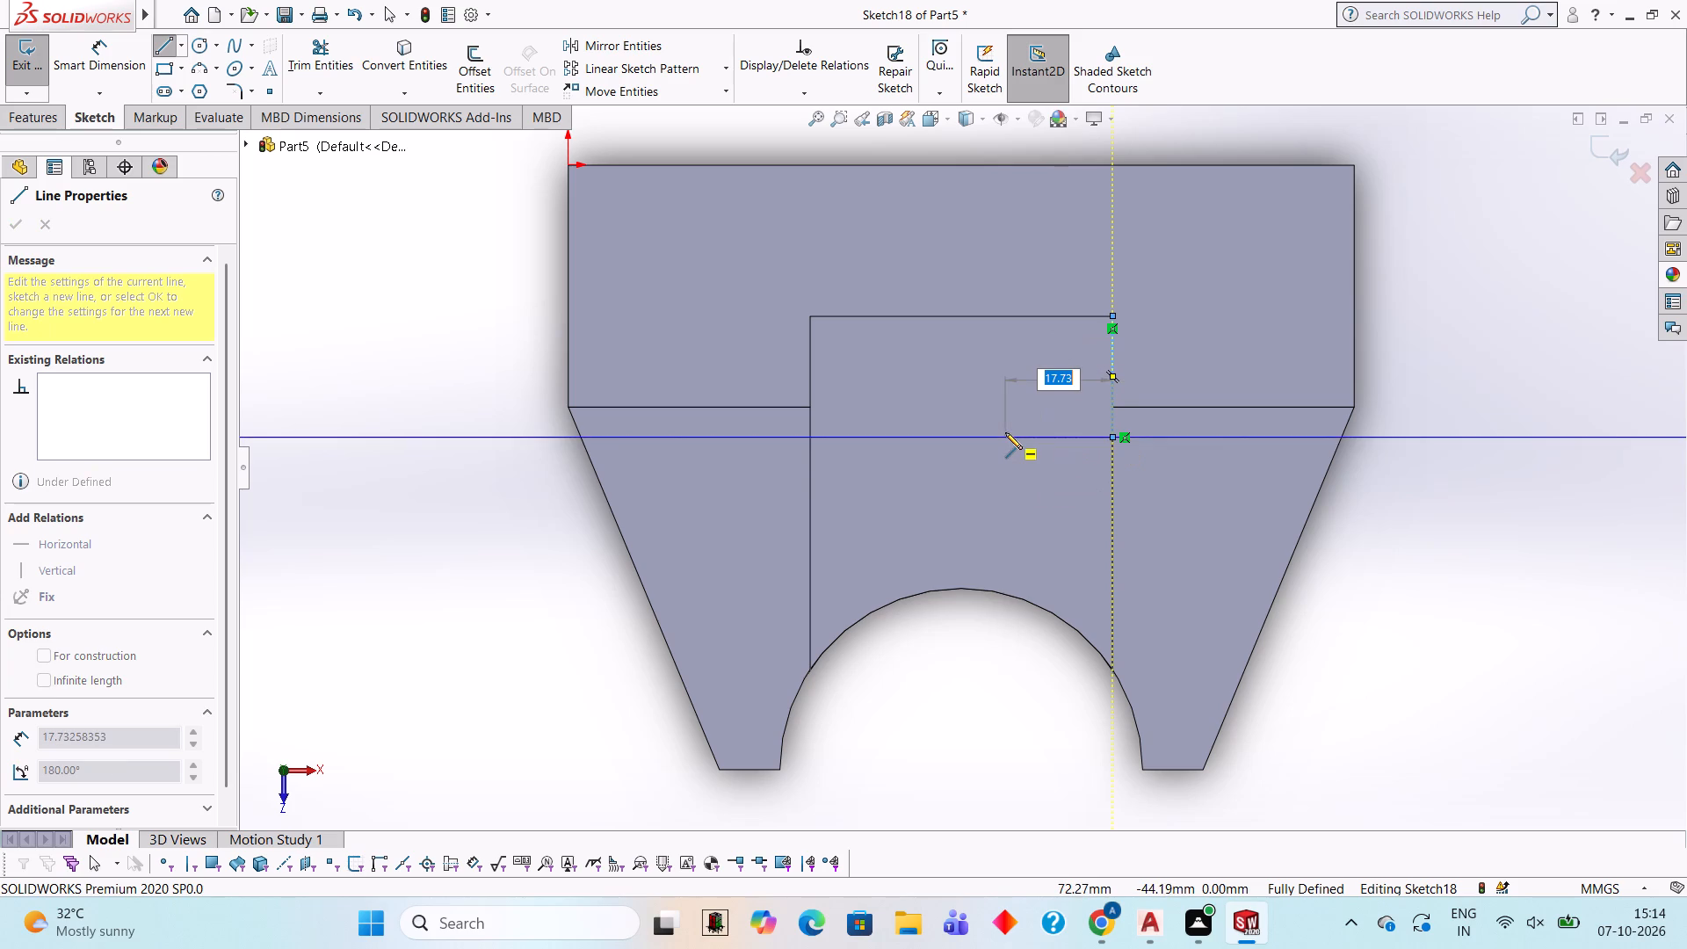
{"action": "type", "text": "20"}
{"action": "key", "text": "Return"}
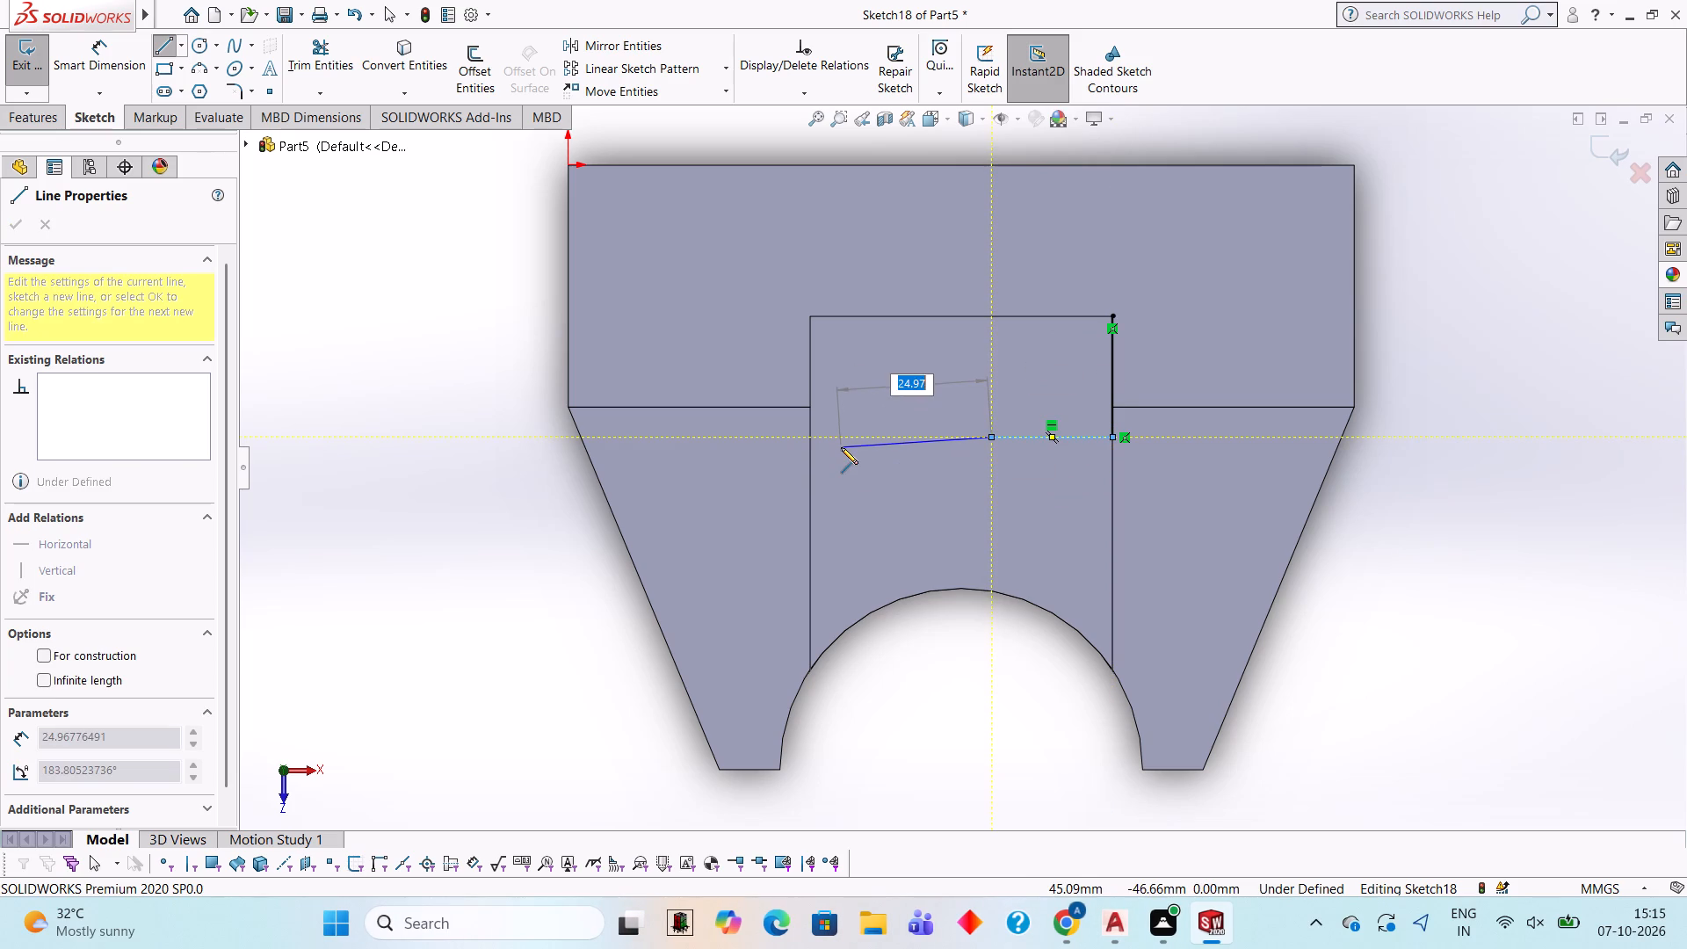
{"action": "key", "text": "Escape"}
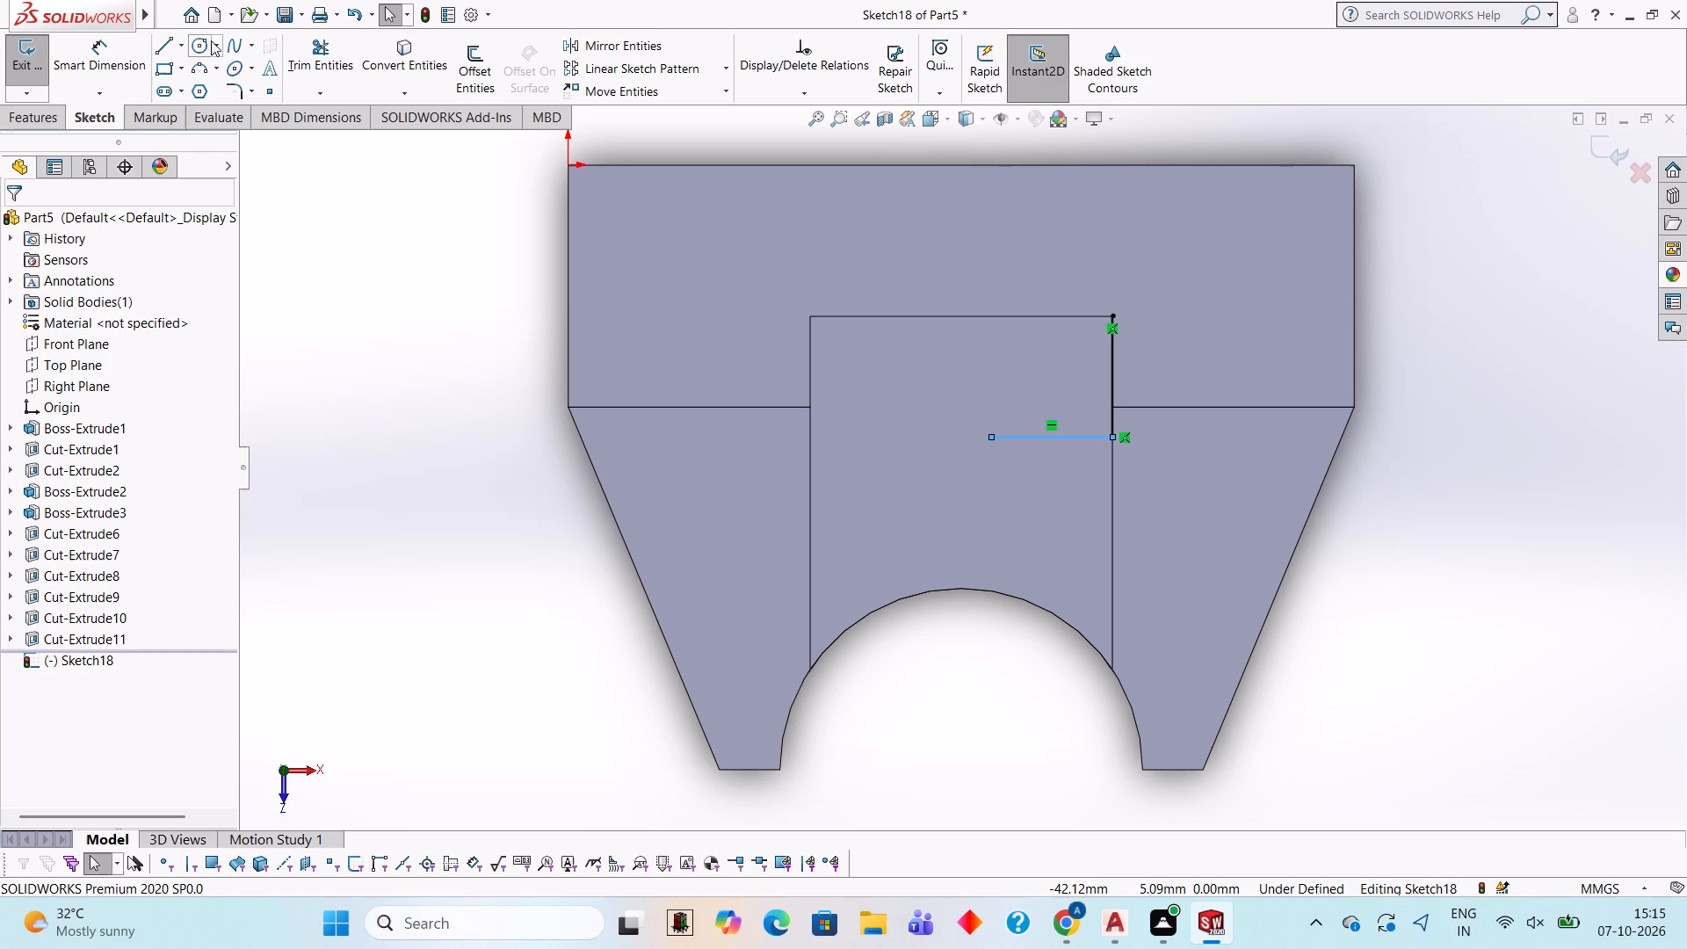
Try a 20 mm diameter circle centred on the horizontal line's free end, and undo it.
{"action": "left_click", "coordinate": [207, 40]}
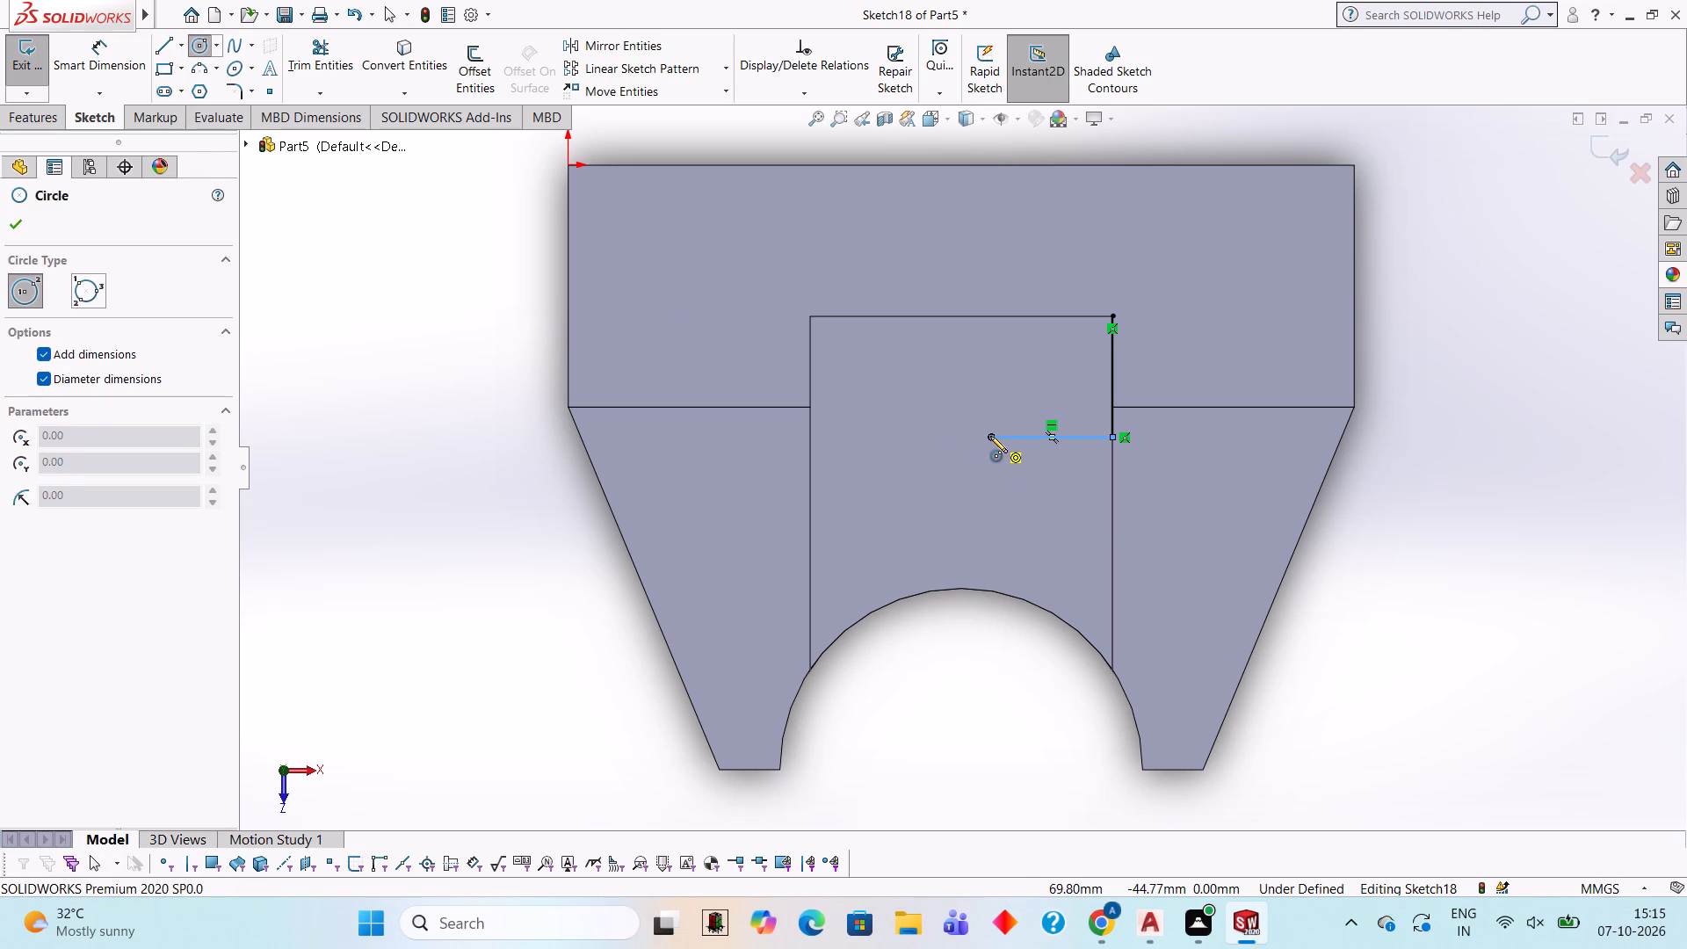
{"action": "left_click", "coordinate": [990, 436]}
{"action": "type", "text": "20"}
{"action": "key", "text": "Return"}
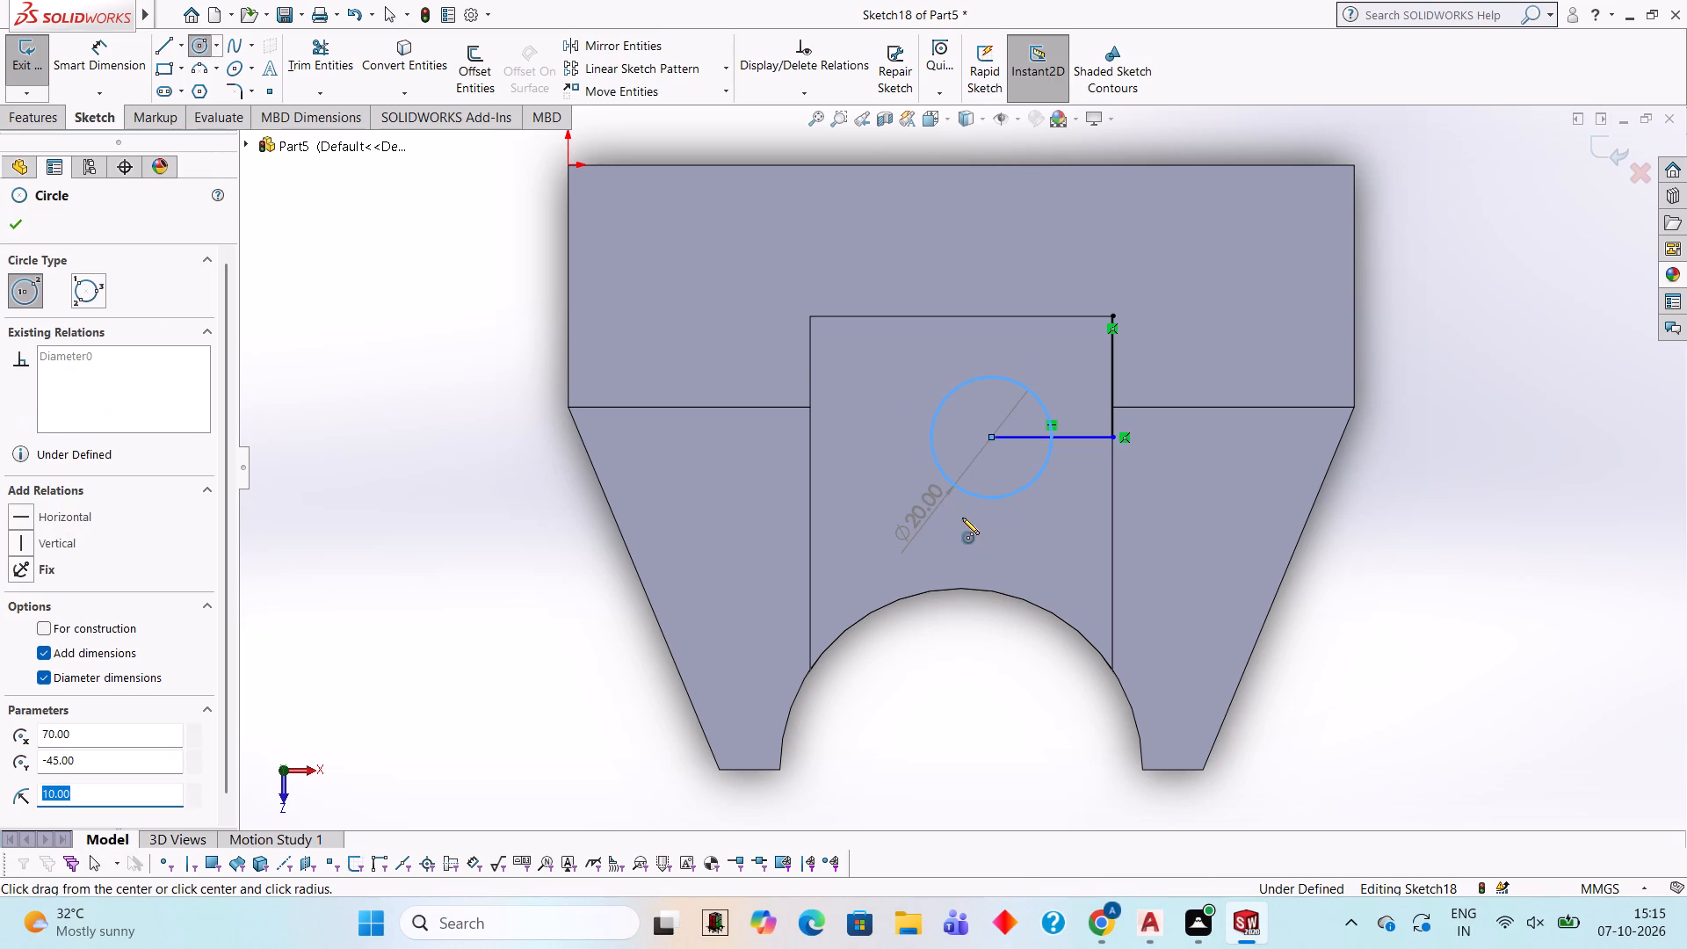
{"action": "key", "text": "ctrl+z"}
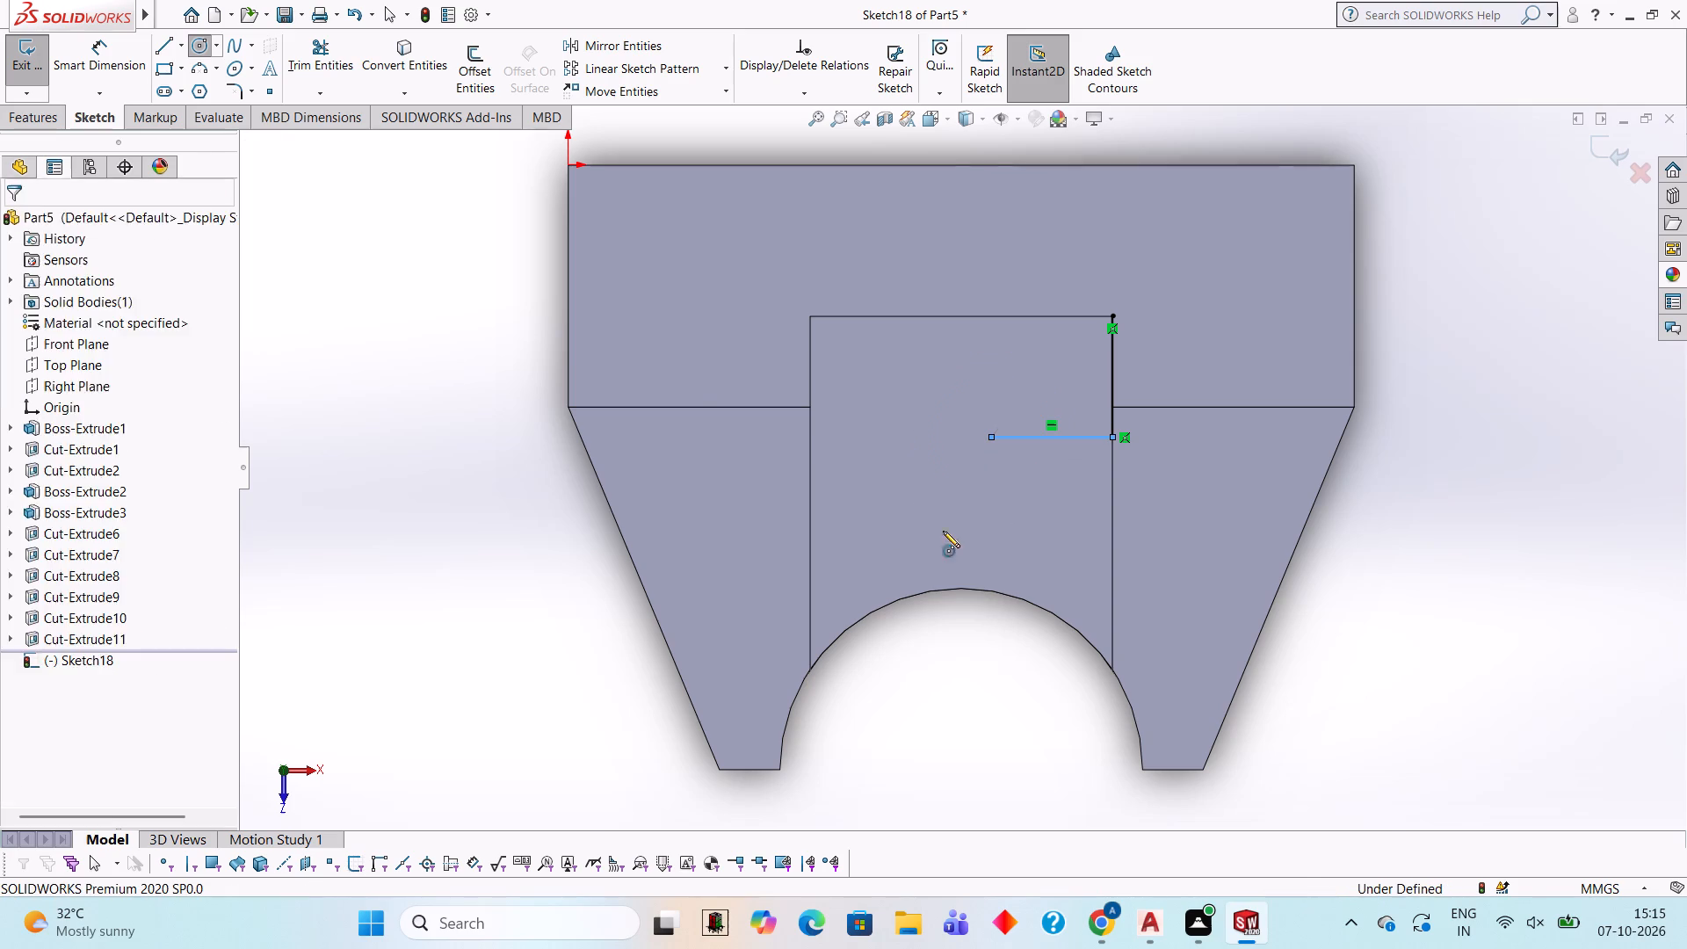
Draw a 30 mm diameter circle centred on the free end of the horizontal line.
{"action": "left_click", "coordinate": [199, 47]}
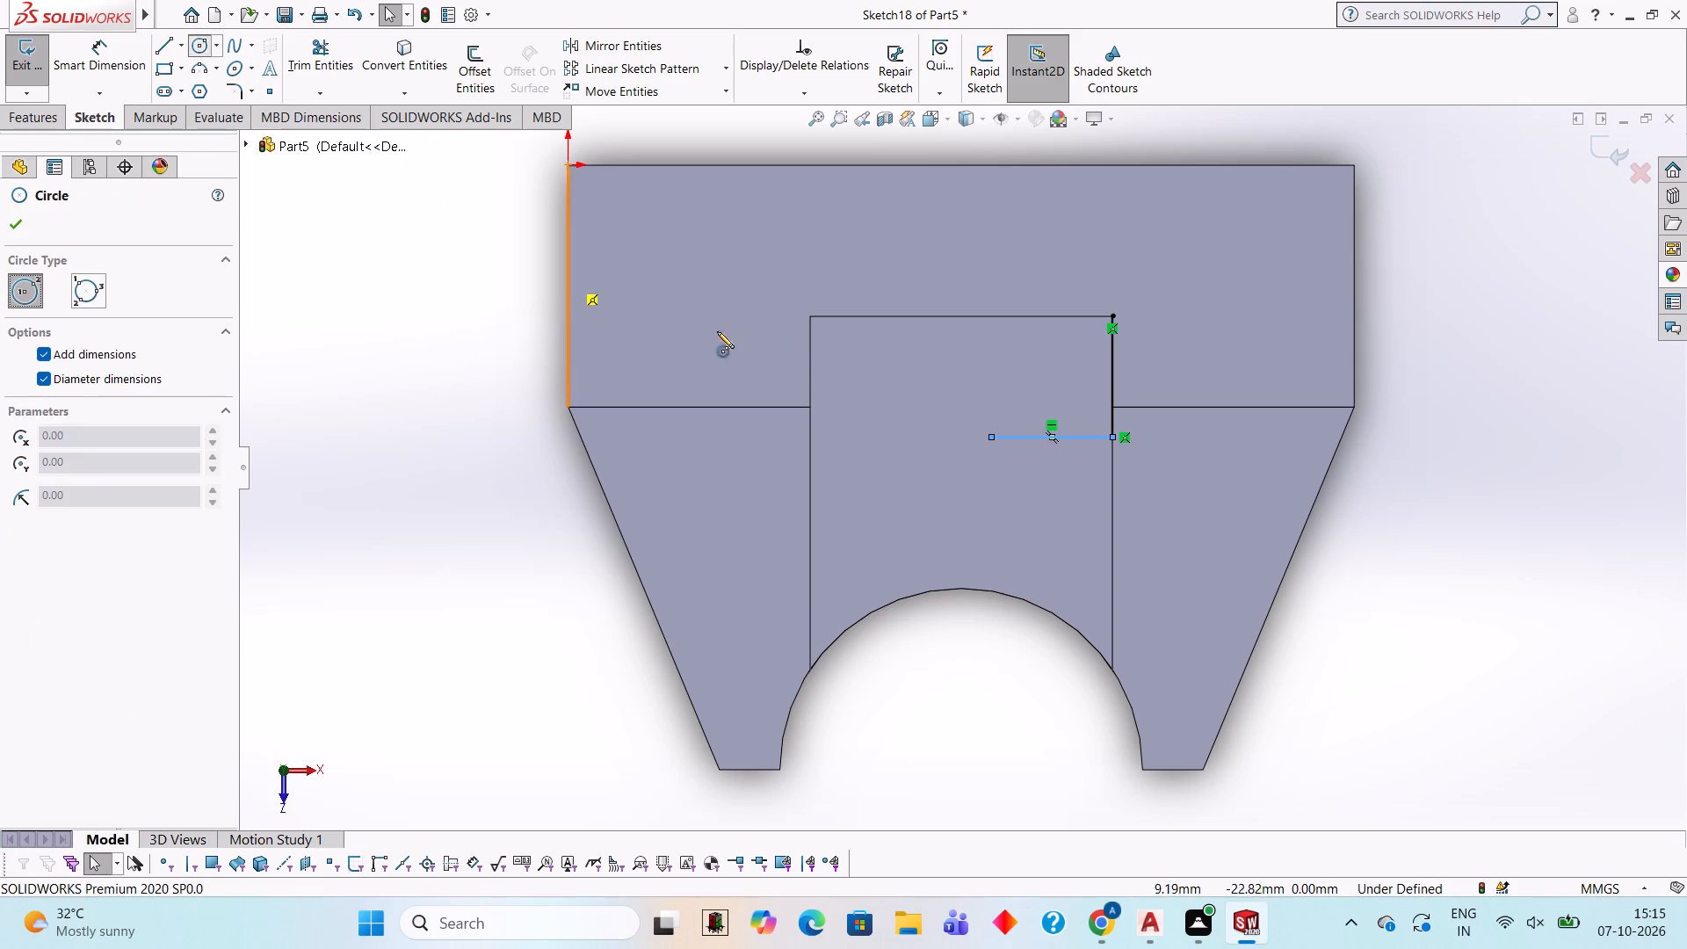
{"action": "left_click", "coordinate": [988, 438]}
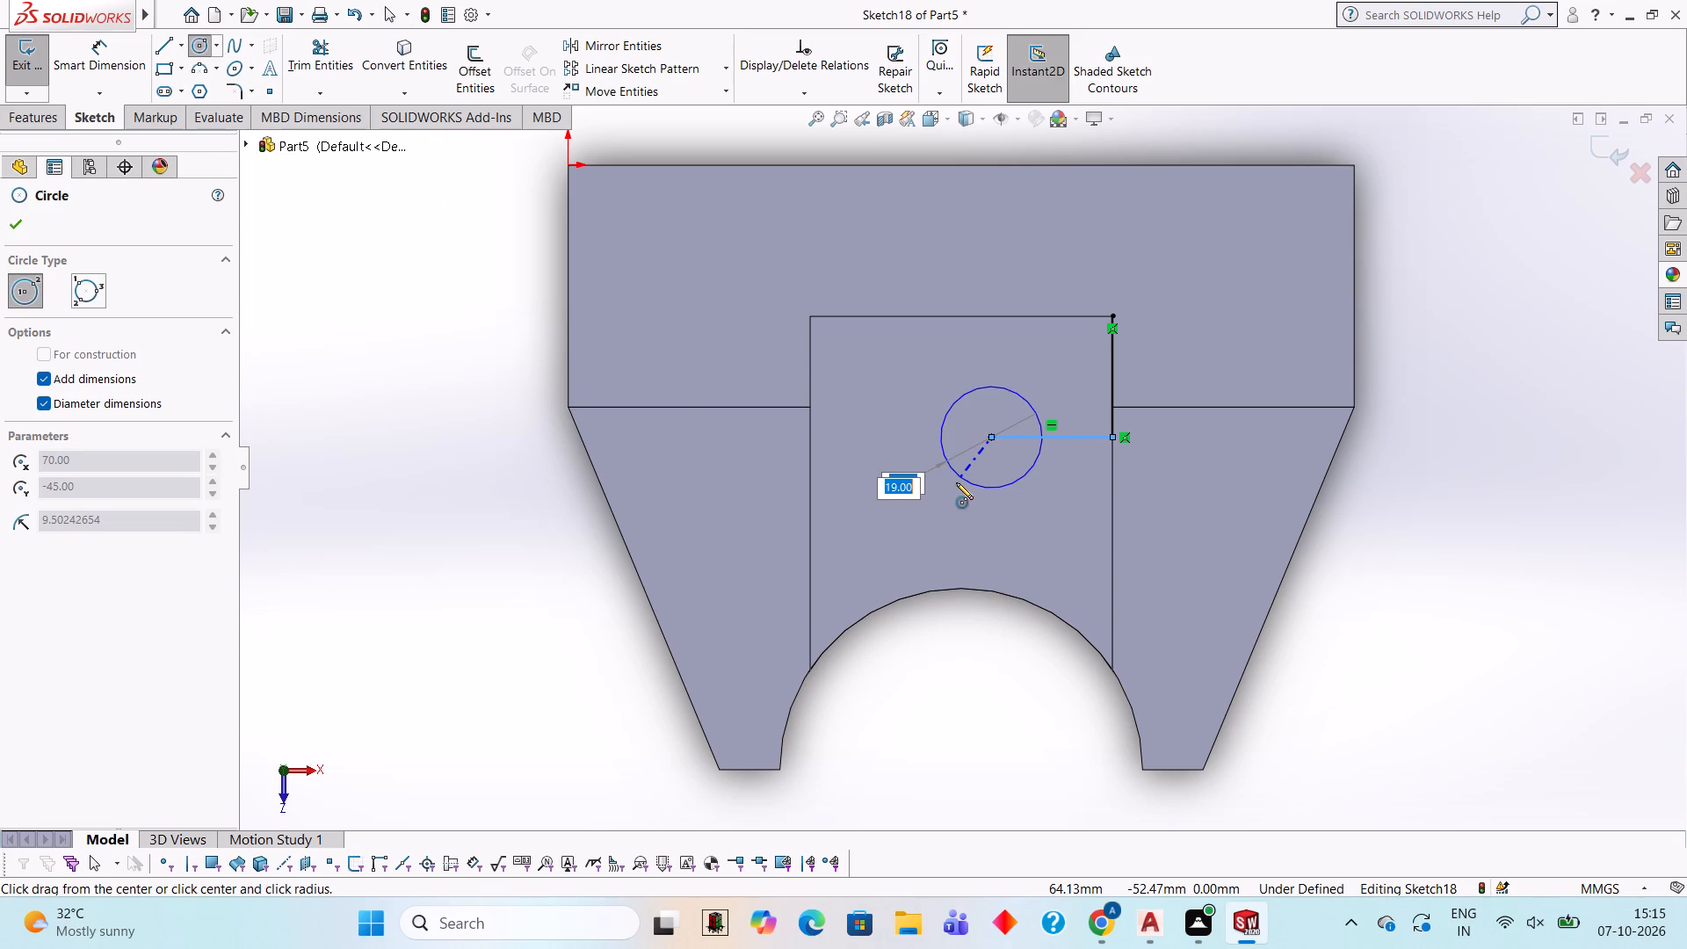
{"action": "type", "text": "30"}
{"action": "key", "text": "Return"}
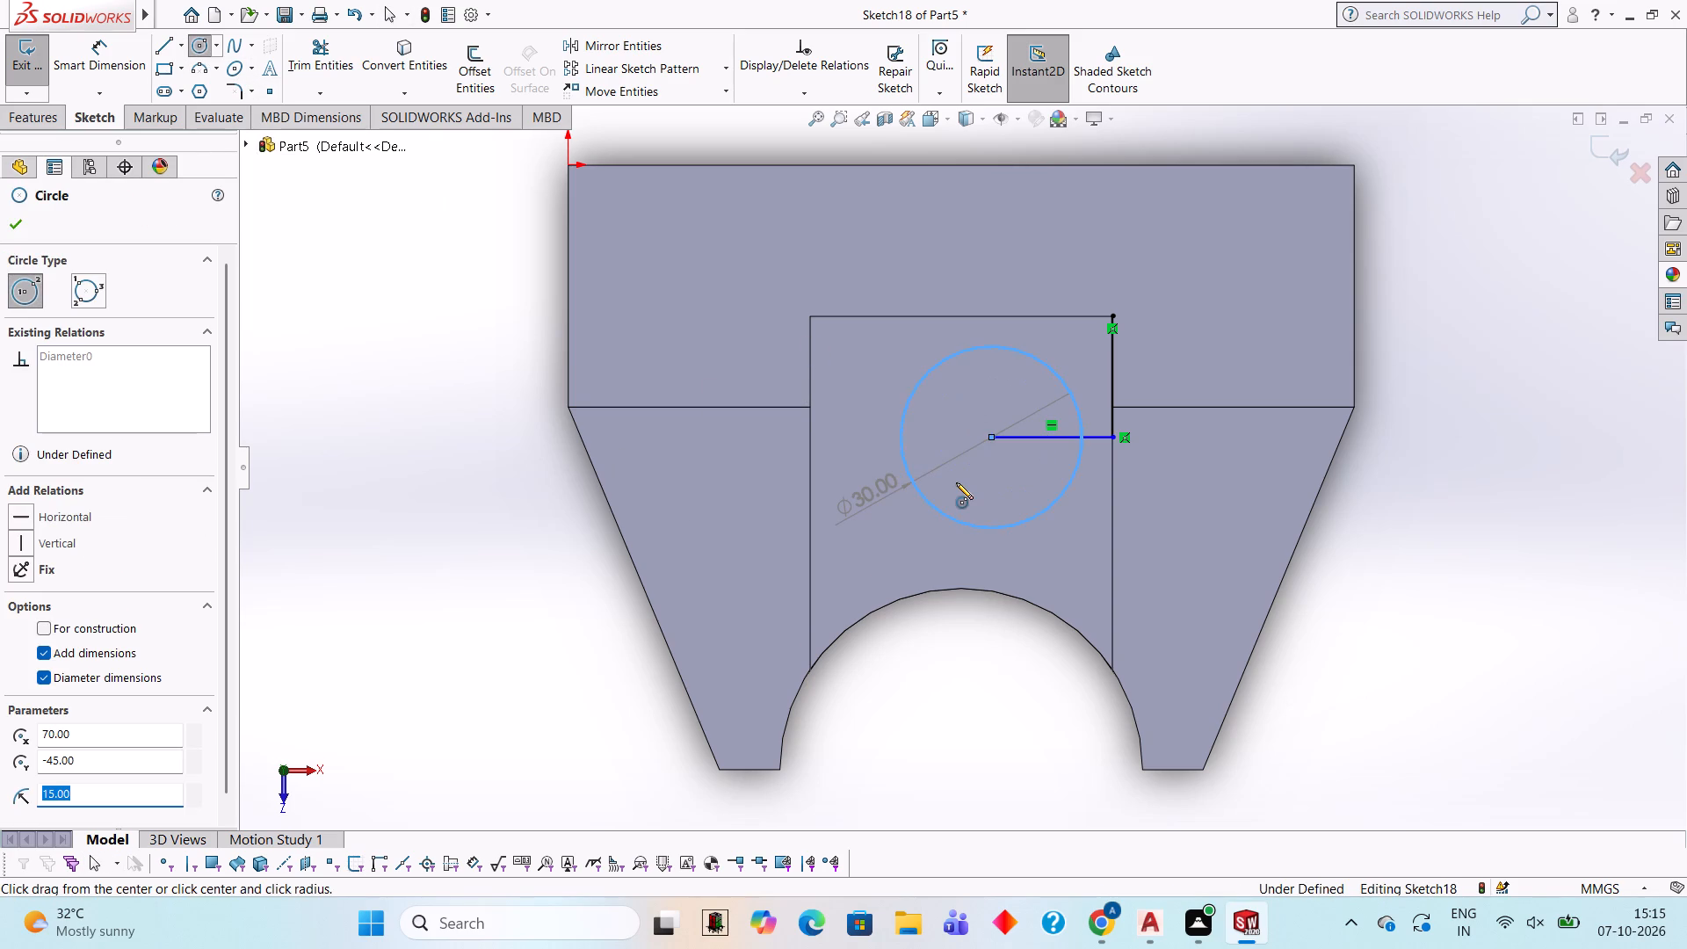
Trim away the horizontal and vertical helper lines, keeping only the 30 mm circle in the sketch.
{"action": "left_click", "coordinate": [294, 58]}
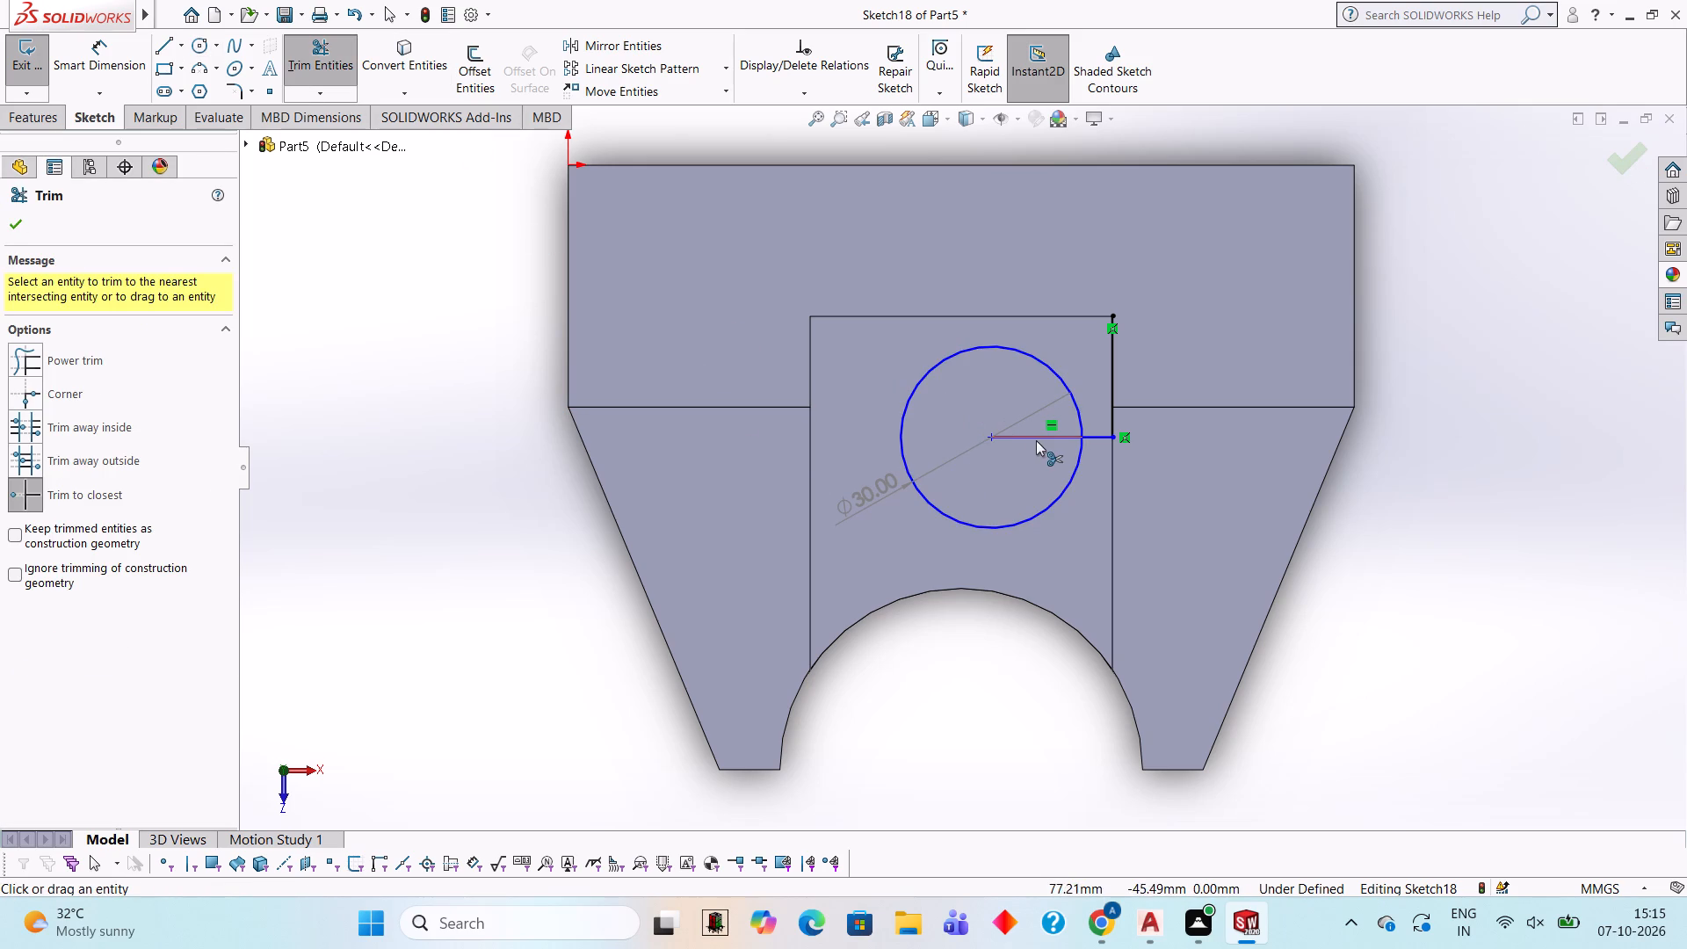
{"action": "left_click", "coordinate": [1035, 428]}
{"action": "left_click", "coordinate": [1039, 432]}
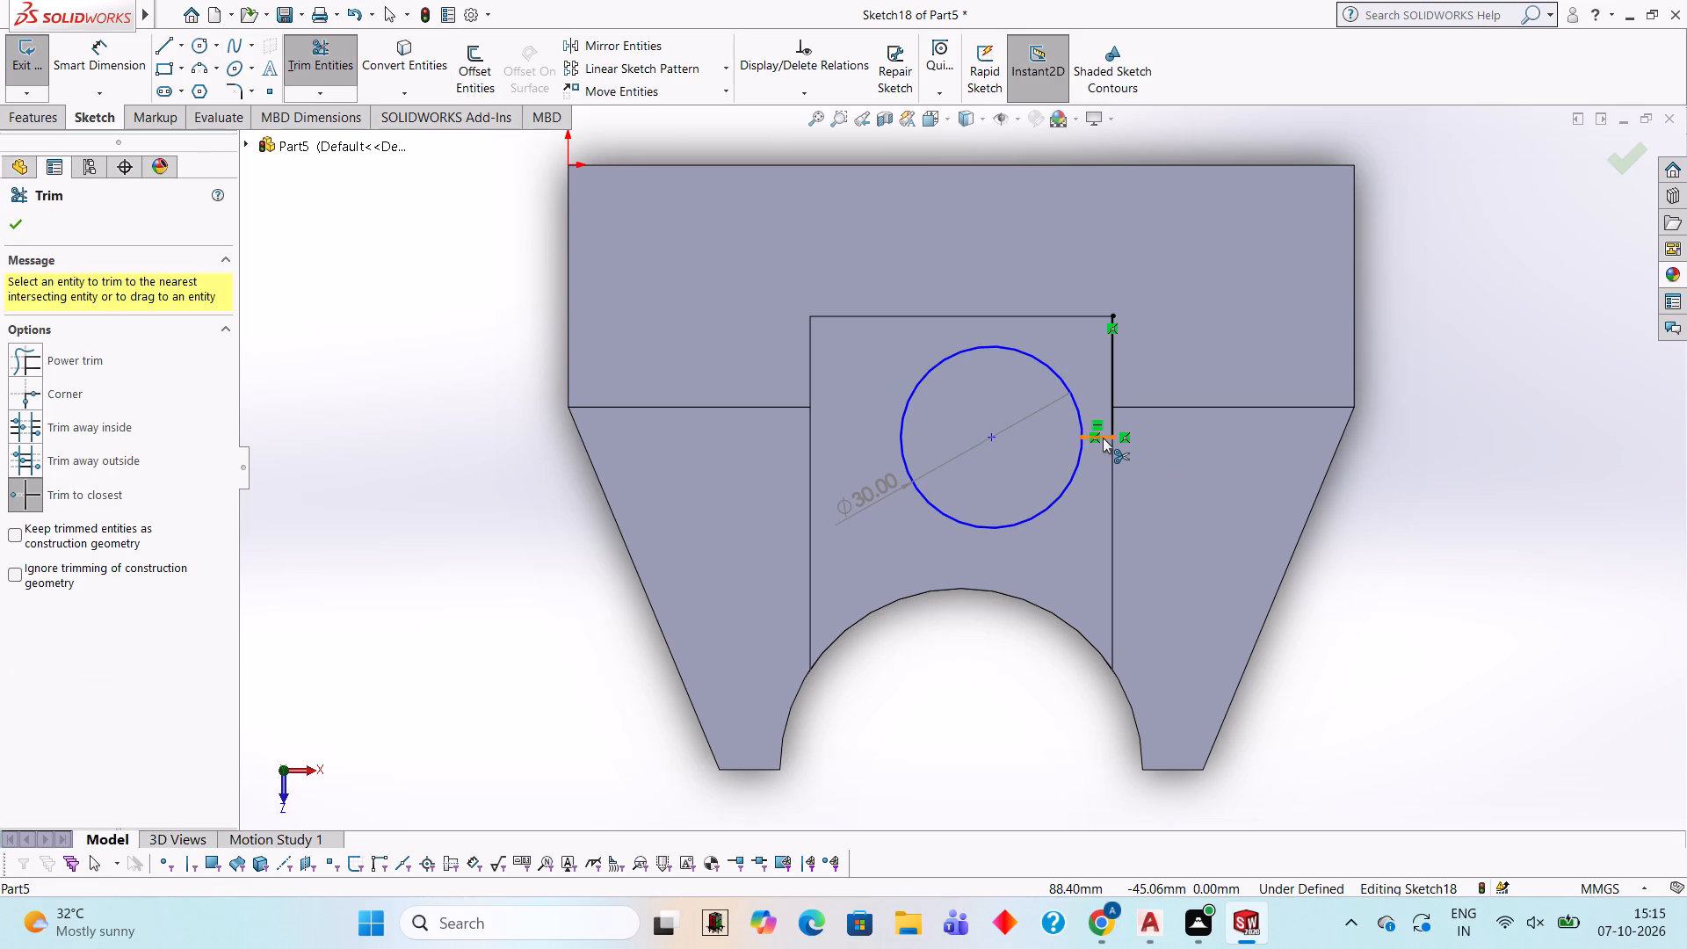
{"action": "left_click", "coordinate": [1103, 438]}
{"action": "left_click", "coordinate": [1111, 398]}
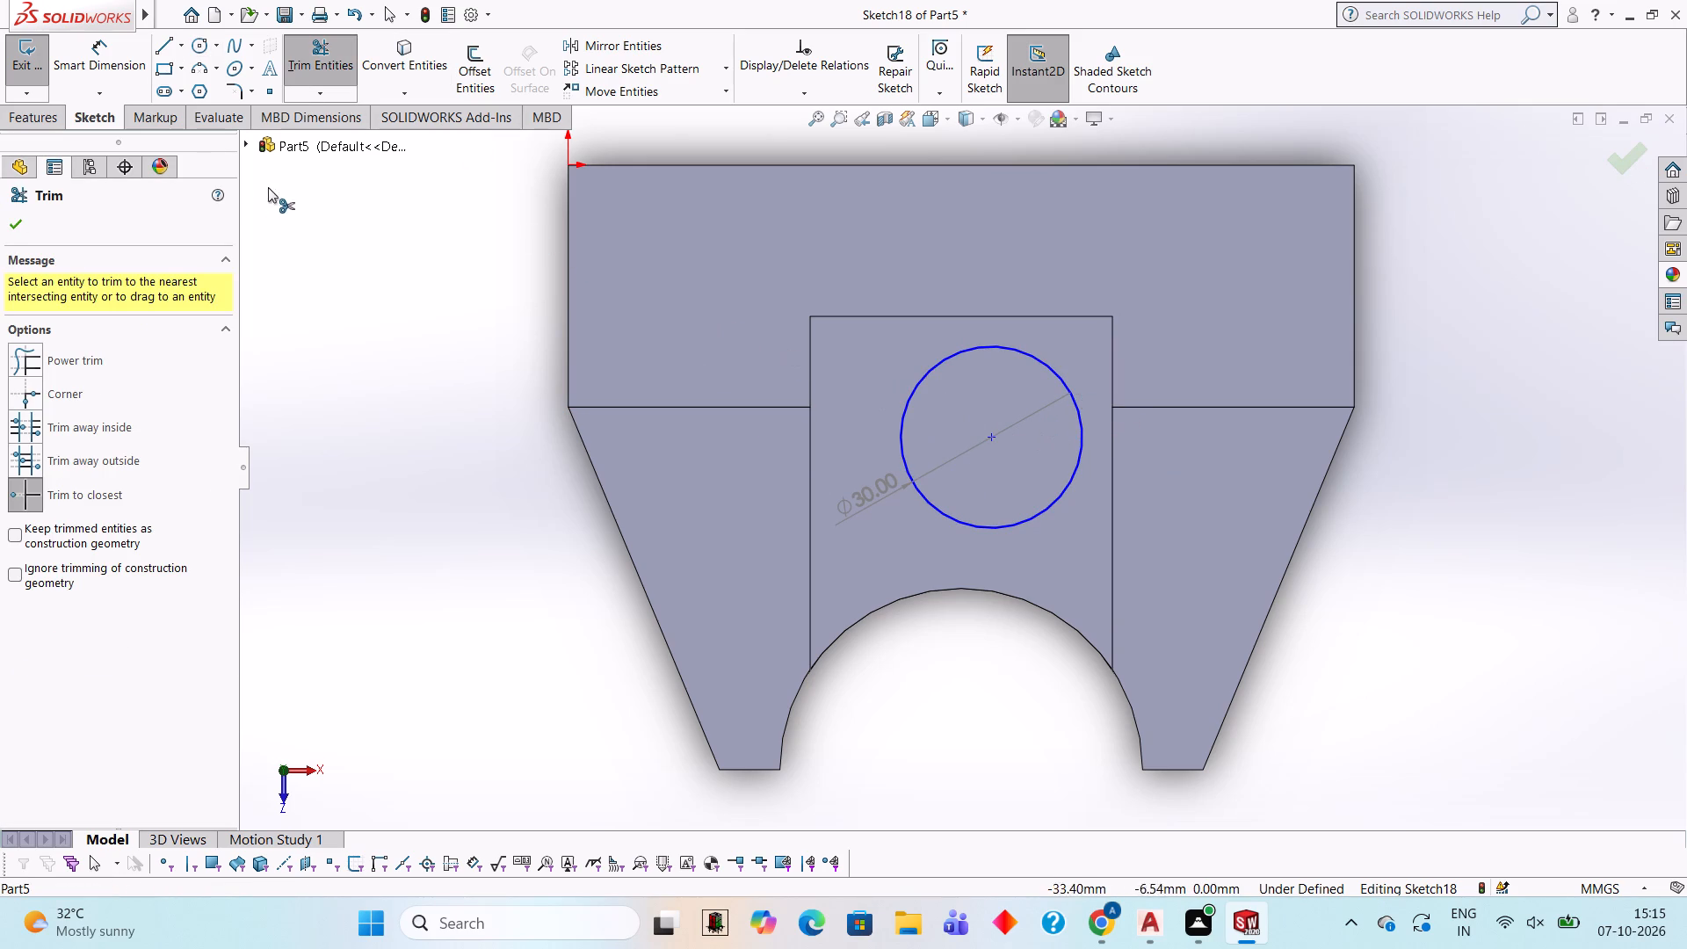
Extrude-cut the 30 mm circle to a blind depth of 5 mm into the recessed face.
{"action": "left_click", "coordinate": [52, 112]}
{"action": "left_click", "coordinate": [301, 79]}
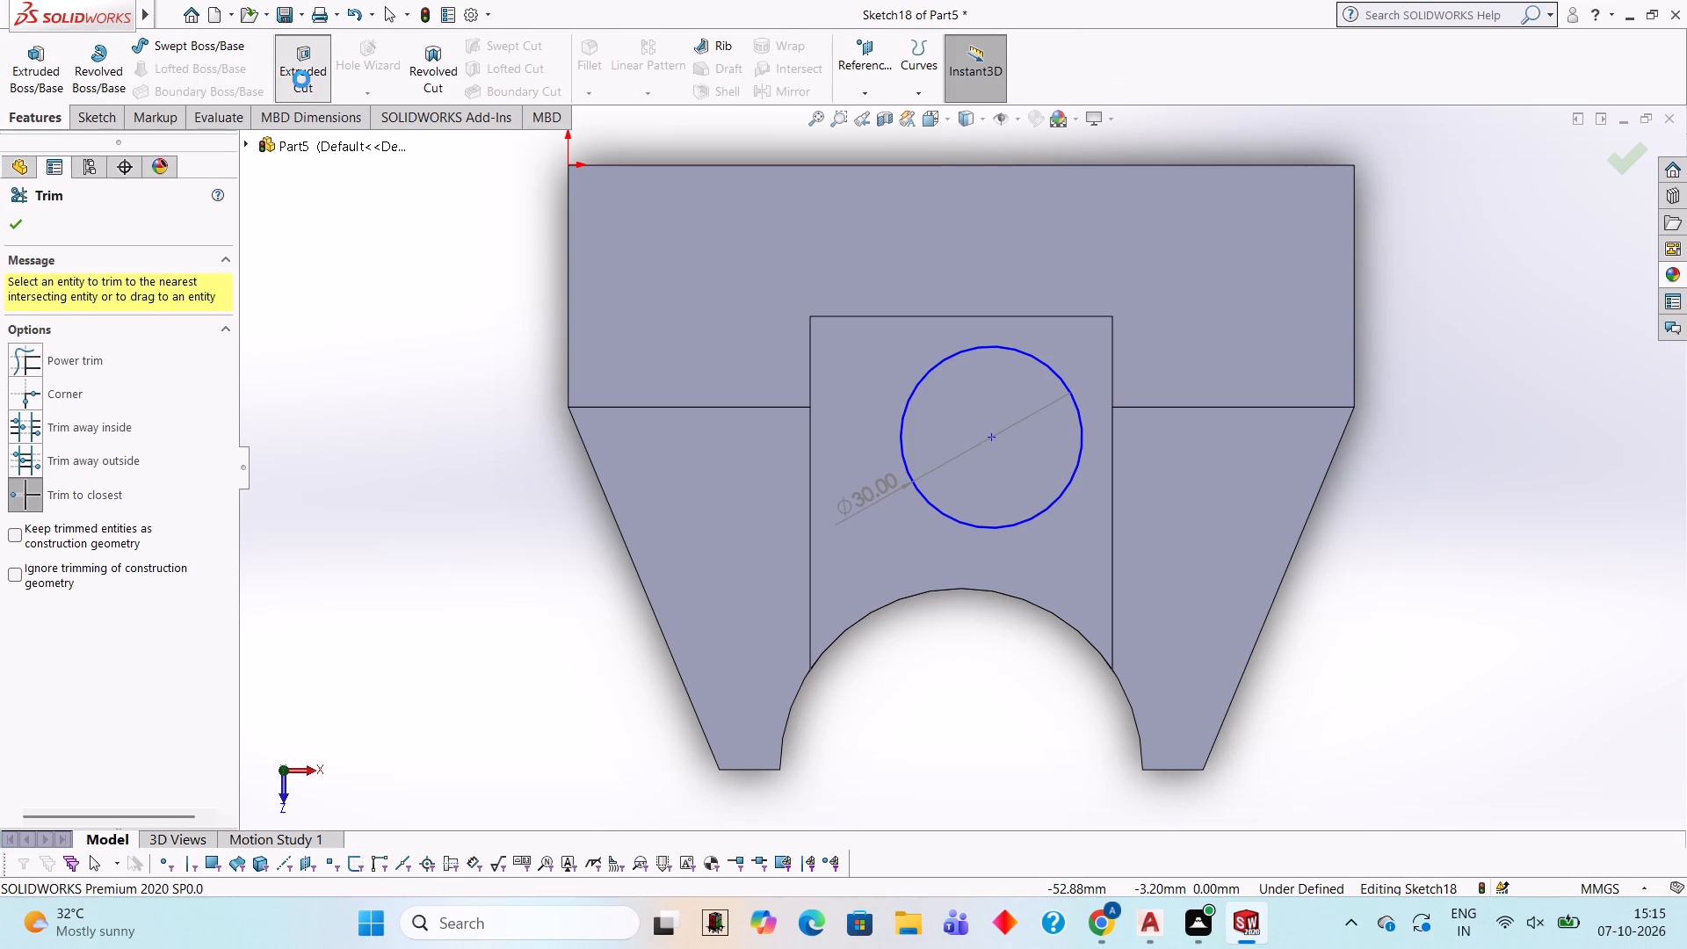
{"action": "middle_click_drag", "start_coordinate": [1015, 530], "coordinate": [997, 331]}
{"action": "middle_click_drag", "start_coordinate": [1112, 498], "coordinate": [1148, 307]}
{"action": "left_click", "coordinate": [23, 222]}
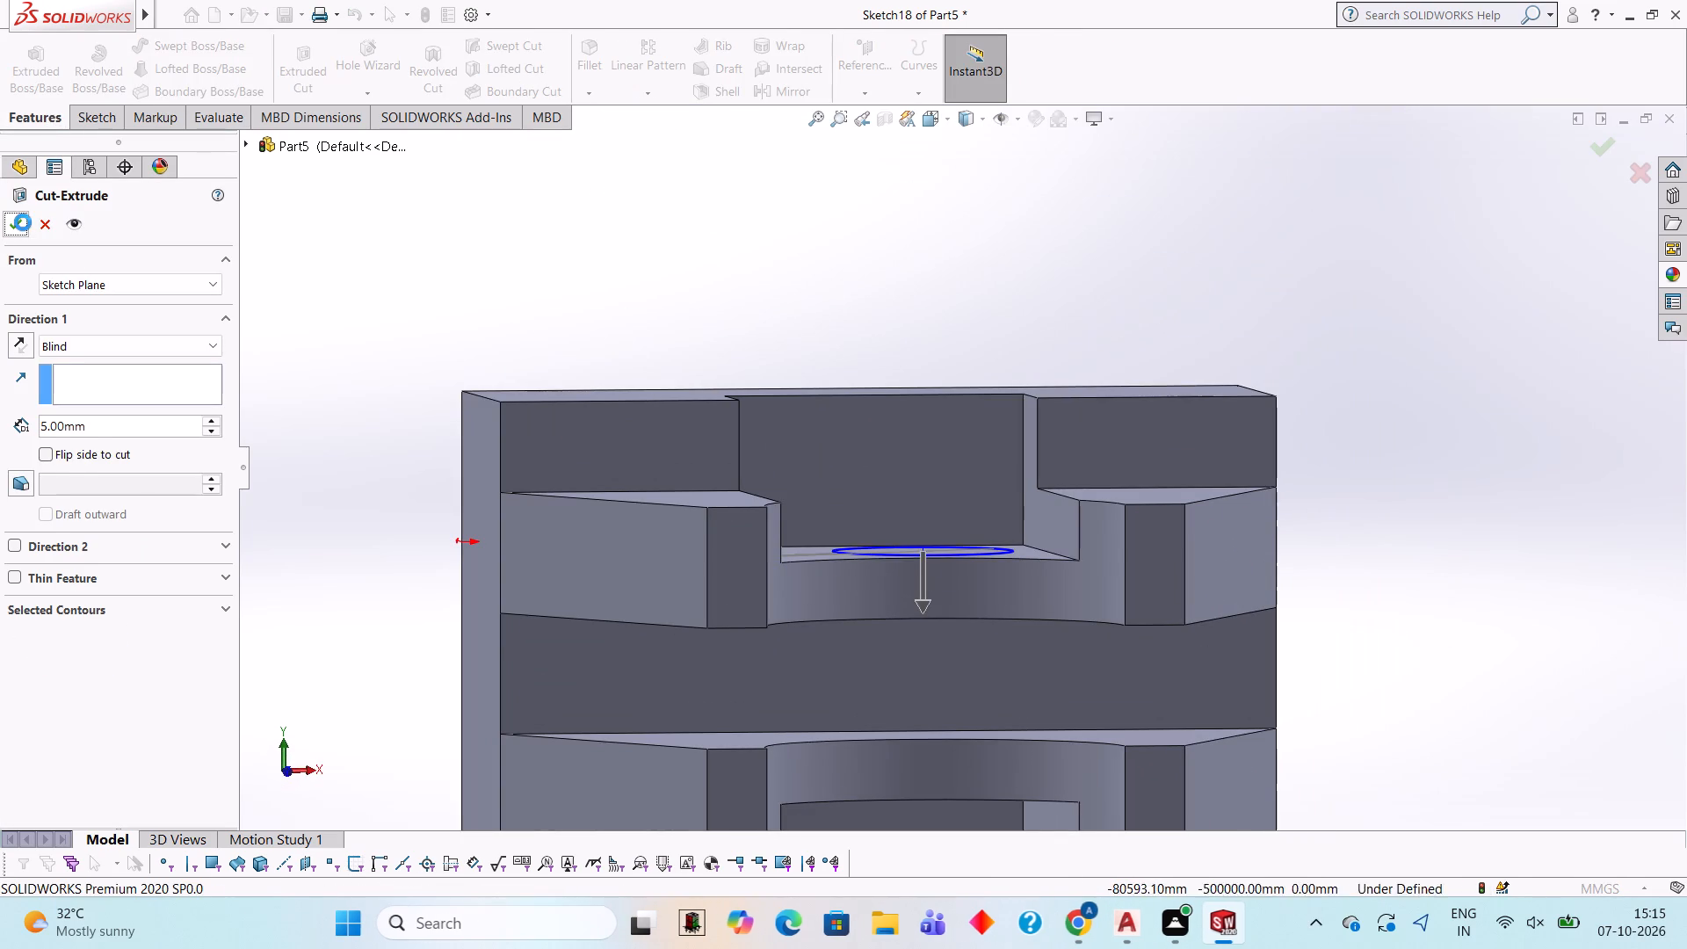
{"action": "left_click", "coordinate": [503, 277]}
Start a sketch on the 40 mm wide end face of the block and view it face-on.
{"action": "scroll", "coordinate": [514, 318], "scroll_direction": "up", "scroll_amount": 1}
{"action": "middle_click_drag", "start_coordinate": [514, 318], "coordinate": [661, 506]}
{"action": "middle_click_drag", "start_coordinate": [1039, 473], "coordinate": [916, 327]}
{"action": "scroll", "coordinate": [1005, 463], "scroll_direction": "up", "scroll_amount": 2}
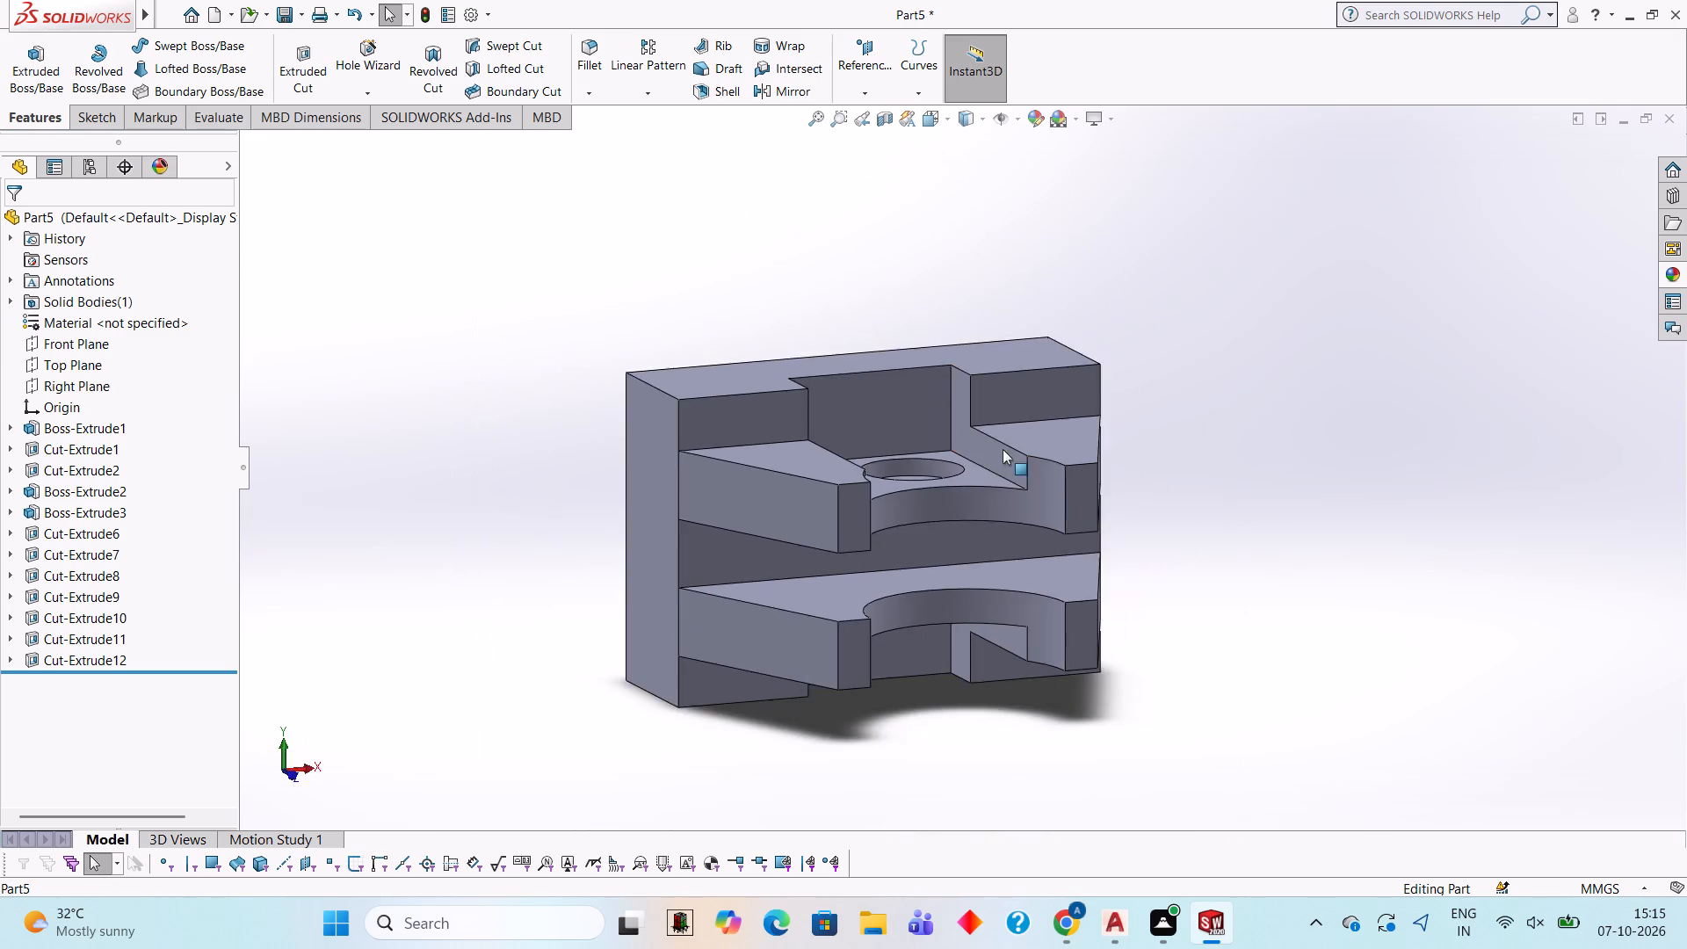
{"action": "middle_click_drag", "start_coordinate": [1006, 453], "coordinate": [991, 314]}
{"action": "middle_click_drag", "start_coordinate": [987, 489], "coordinate": [826, 422]}
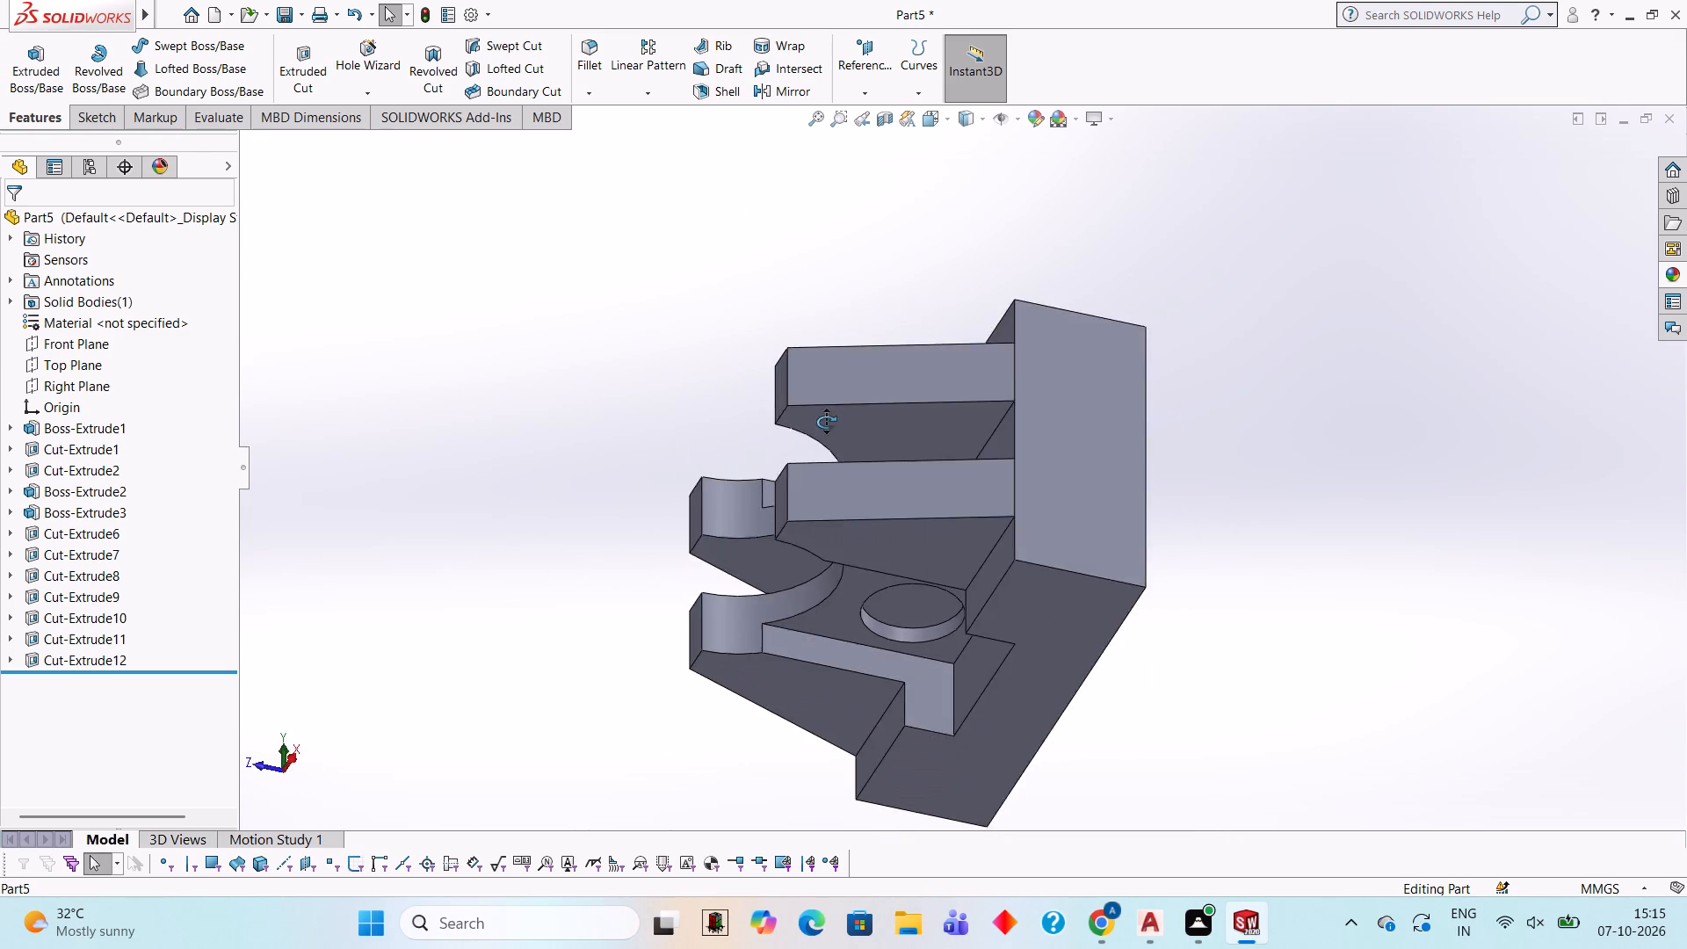
{"action": "middle_click_drag", "start_coordinate": [826, 422], "coordinate": [851, 436]}
{"action": "middle_click_drag", "start_coordinate": [1033, 557], "coordinate": [1017, 659]}
{"action": "left_click", "coordinate": [1115, 503]}
{"action": "left_click", "coordinate": [1188, 456]}
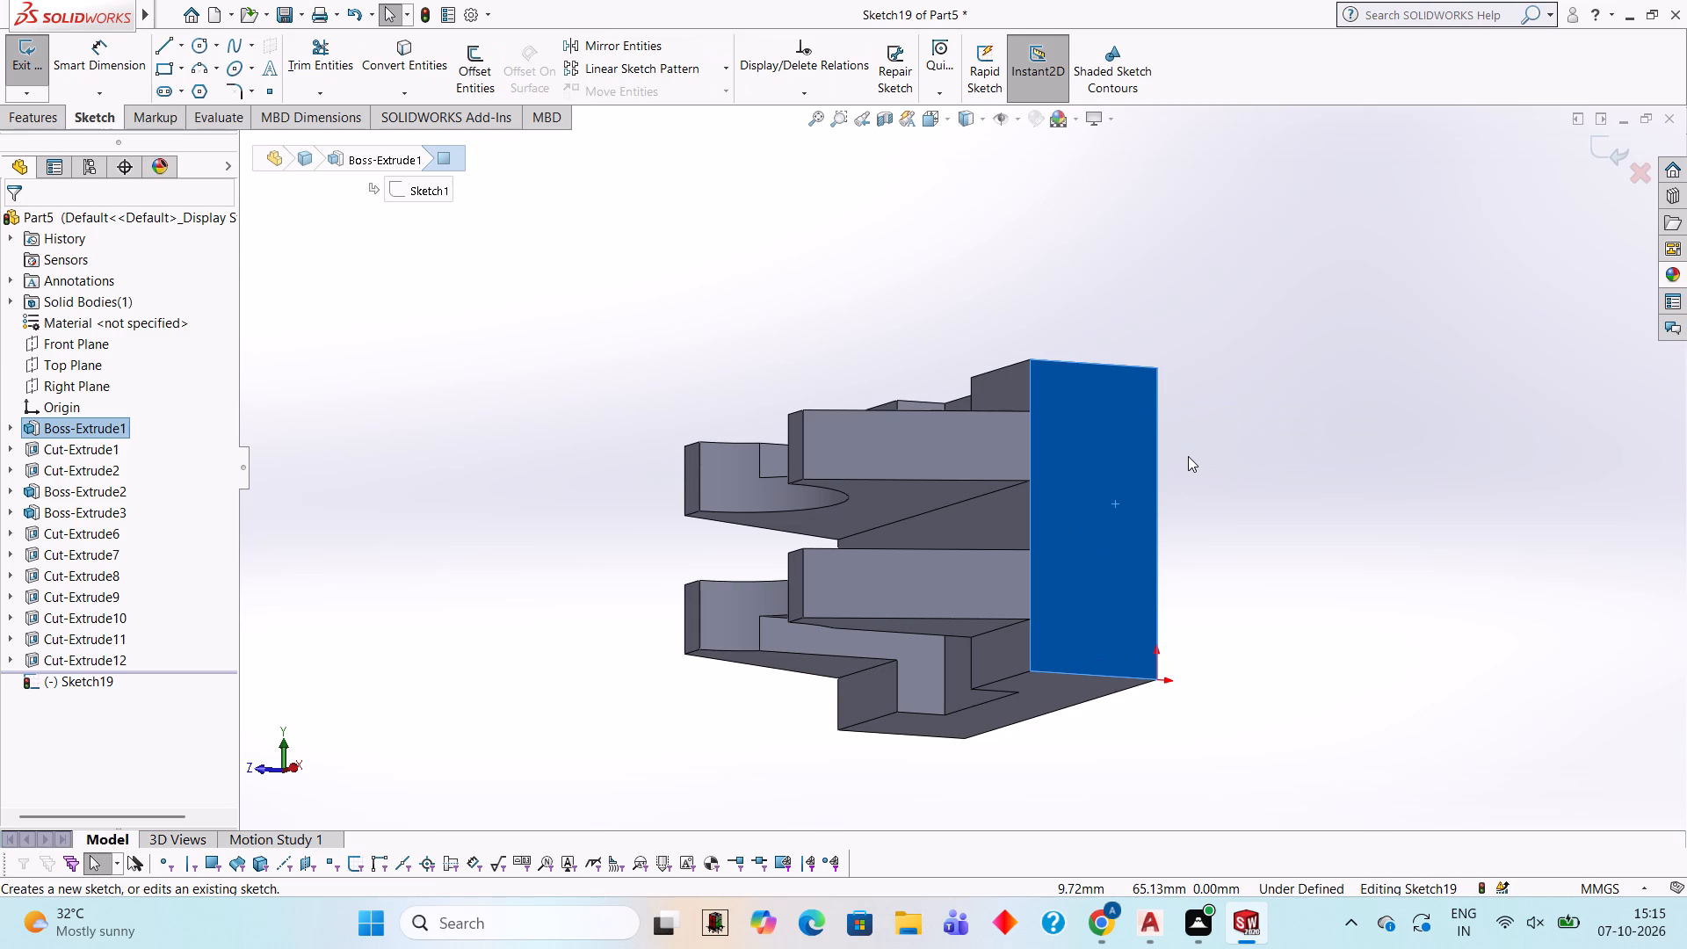
{"action": "key", "text": "ctrl+8"}
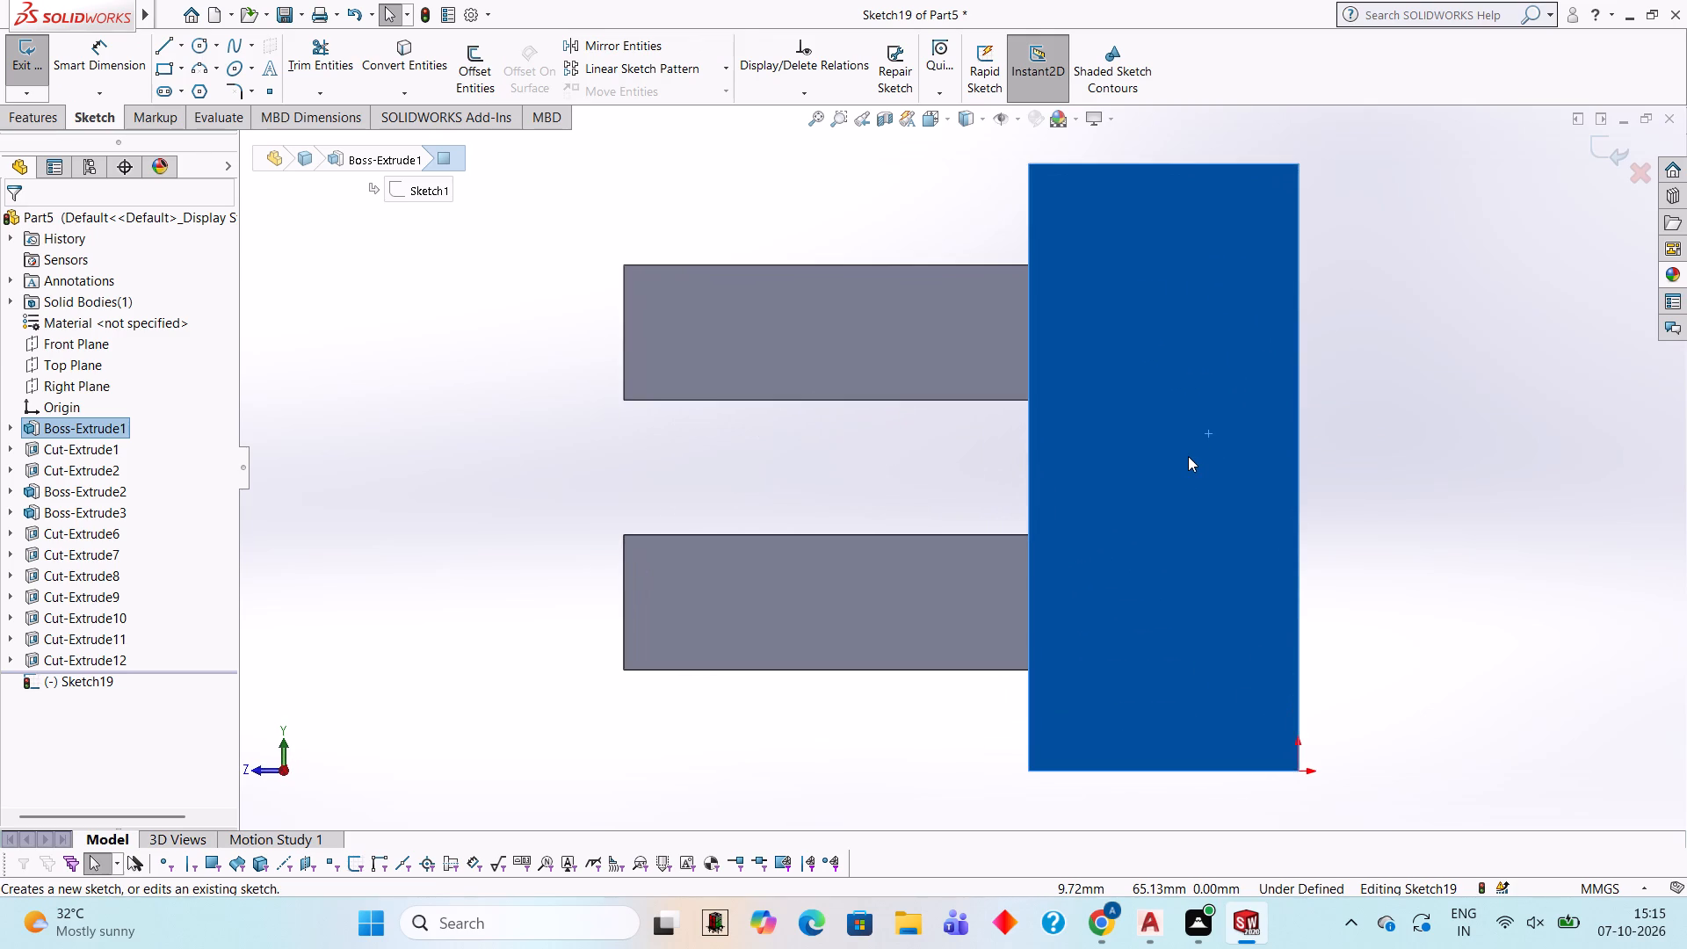
Draw a 50 mm diameter circle centred on the midpoint of the end face's rear vertical edge.
{"action": "left_click", "coordinate": [202, 44]}
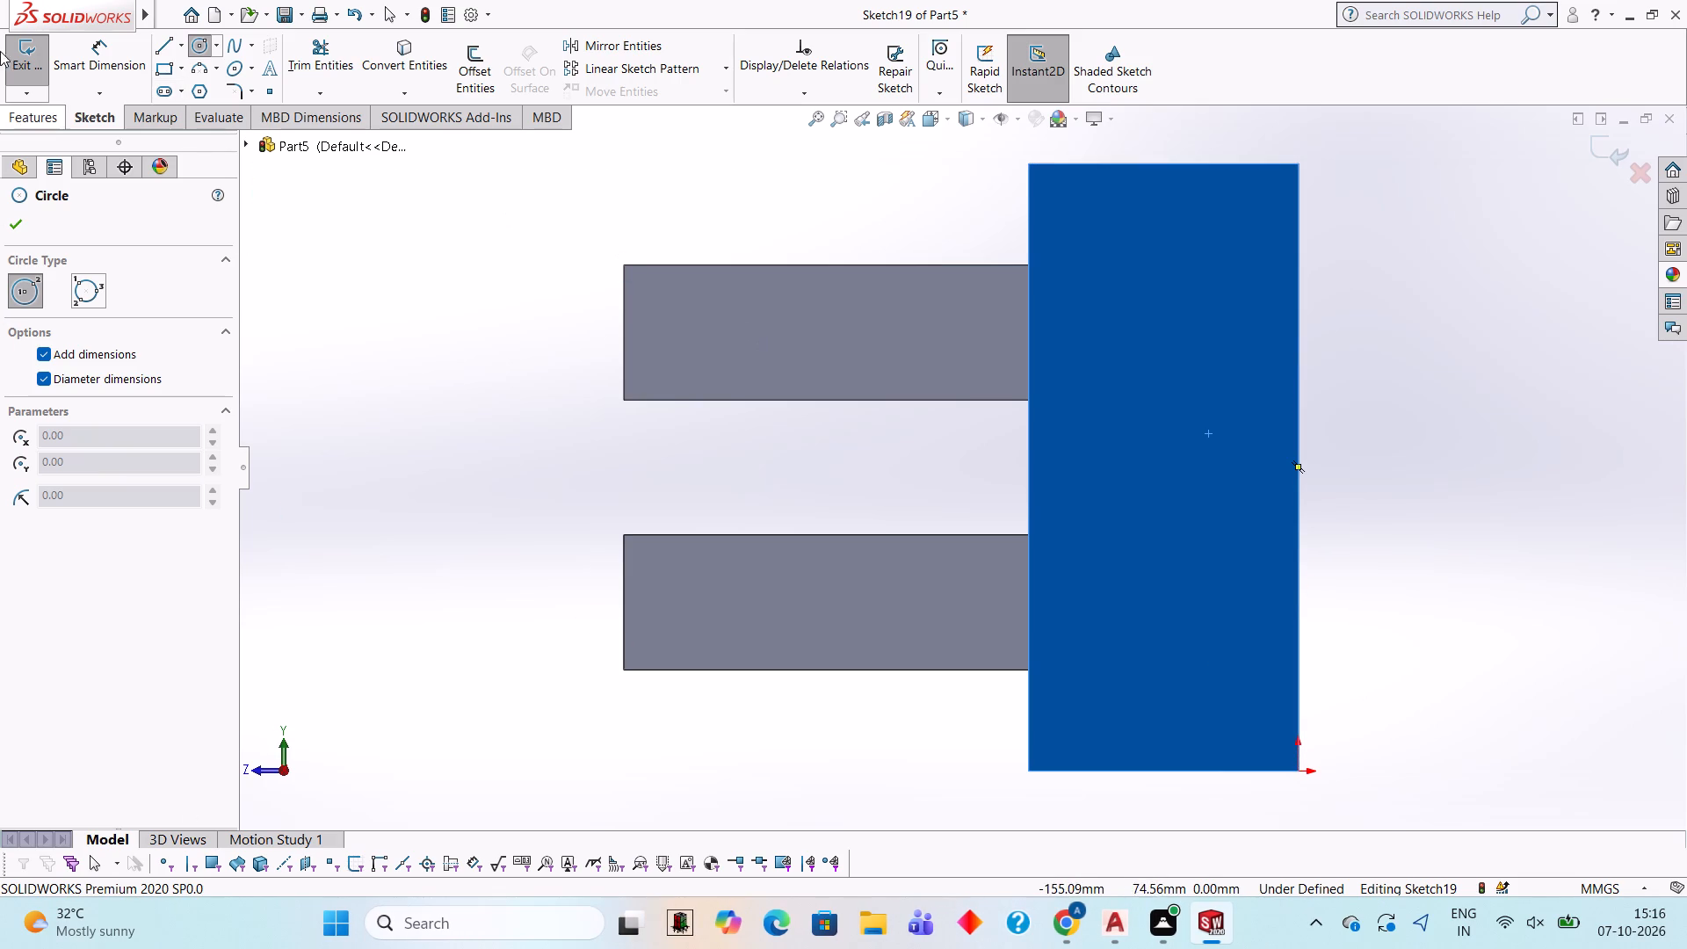
{"action": "left_click", "coordinate": [1297, 467]}
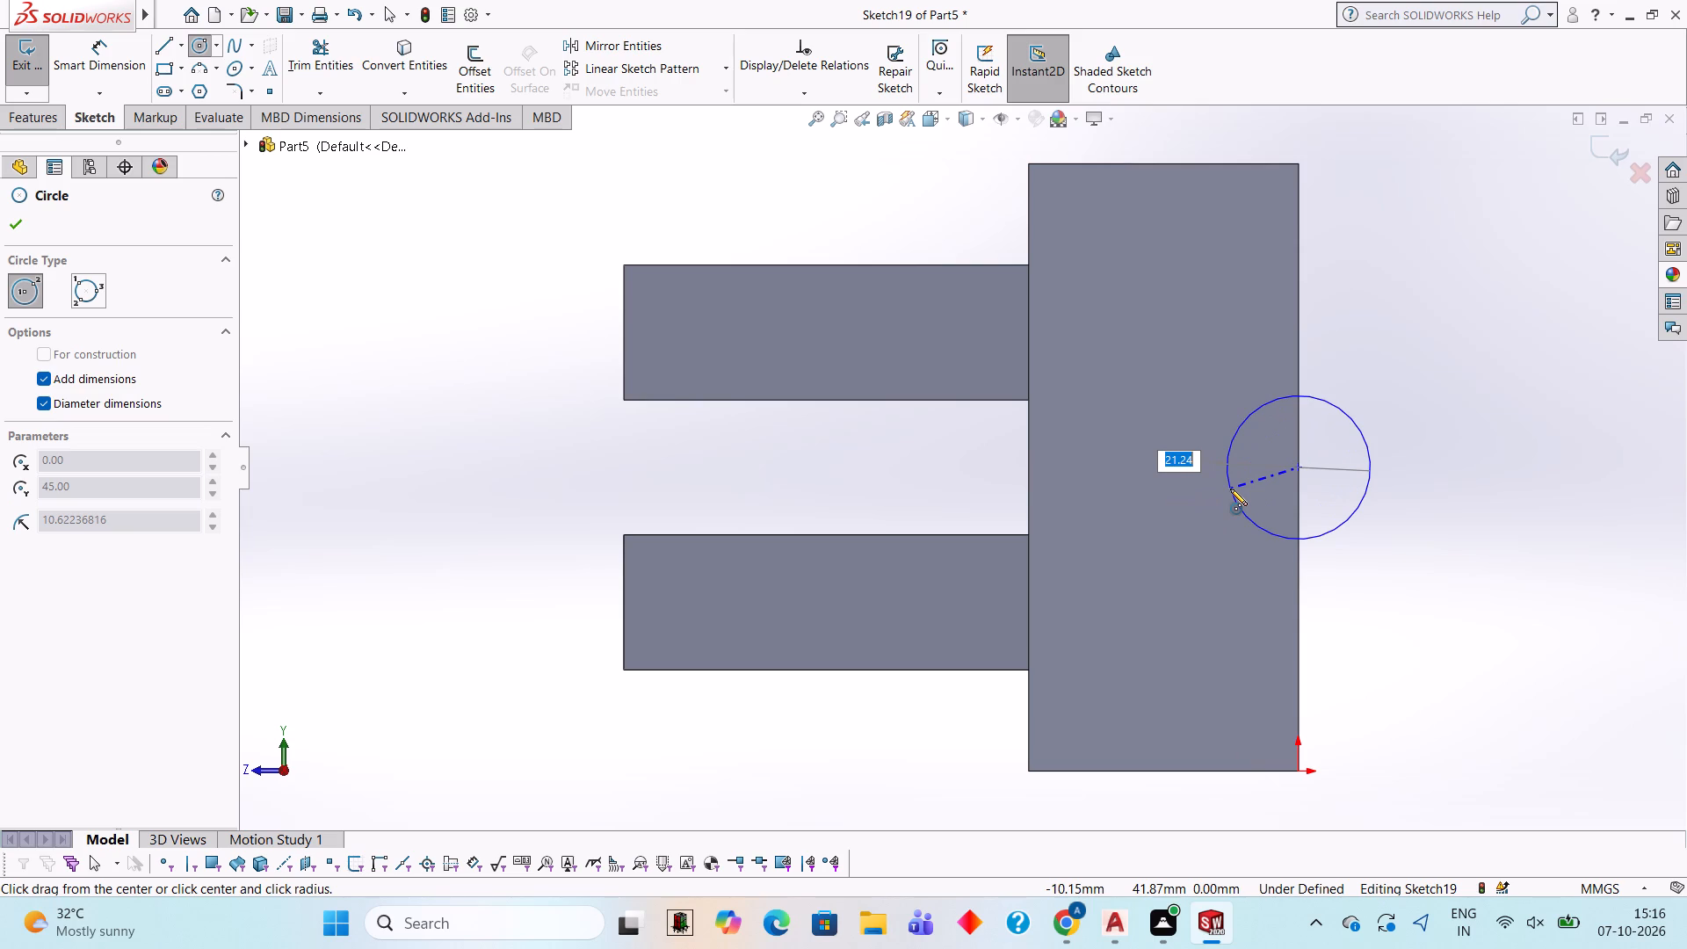
{"action": "type", "text": "50"}
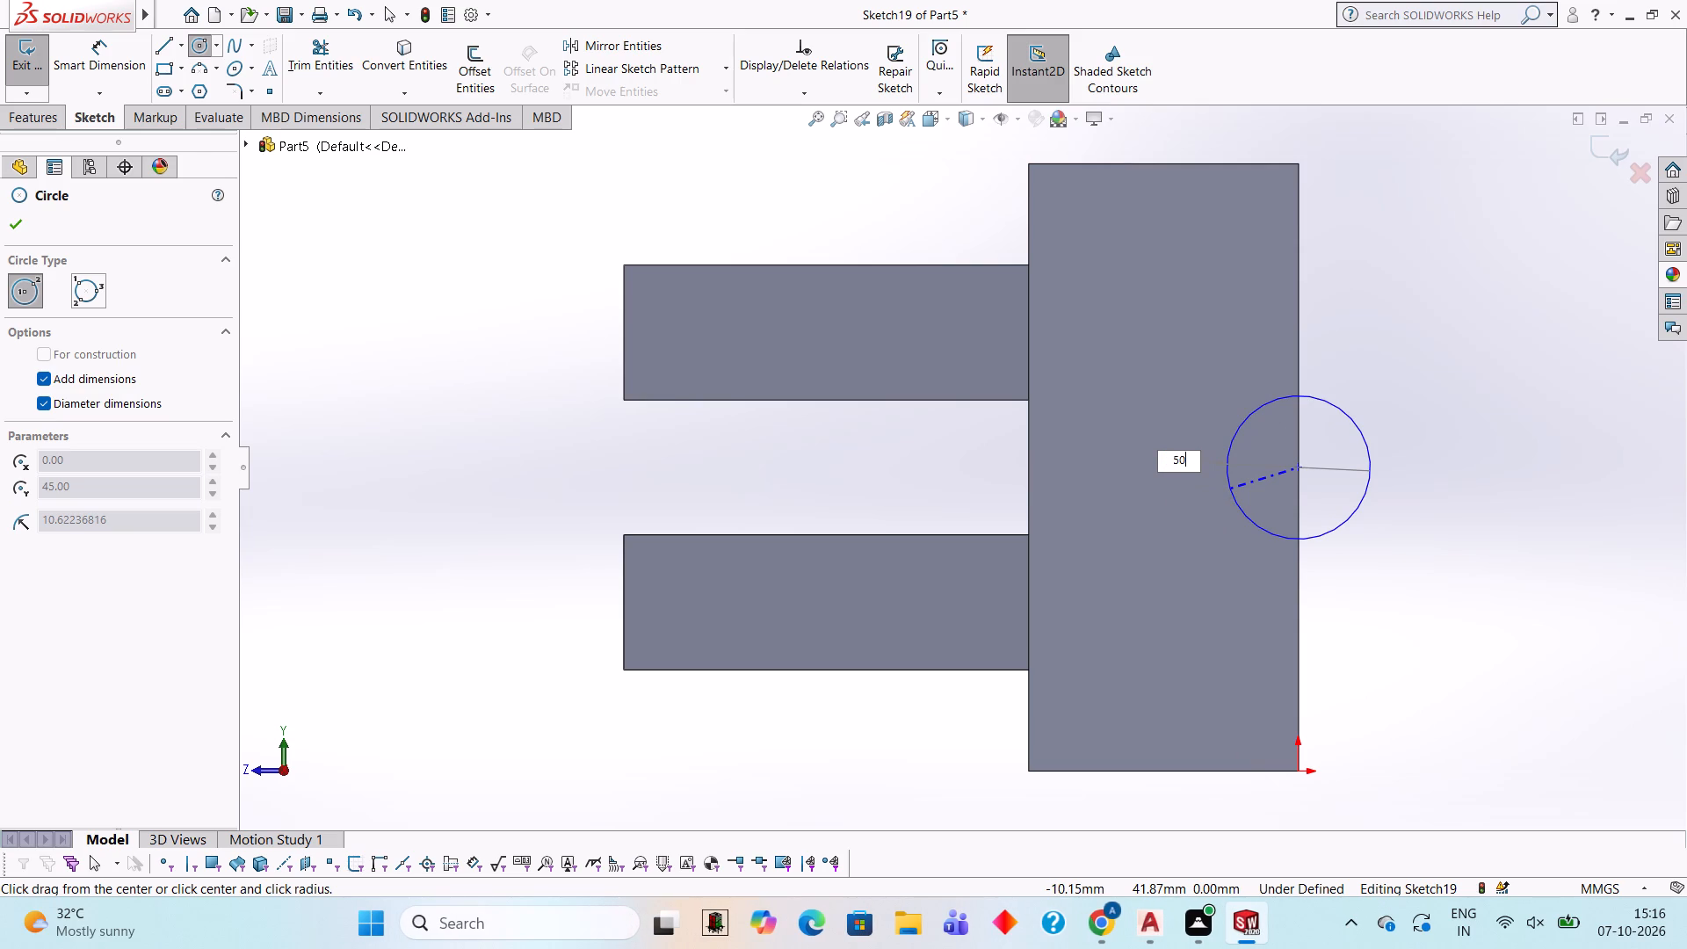
{"action": "key", "text": "Return"}
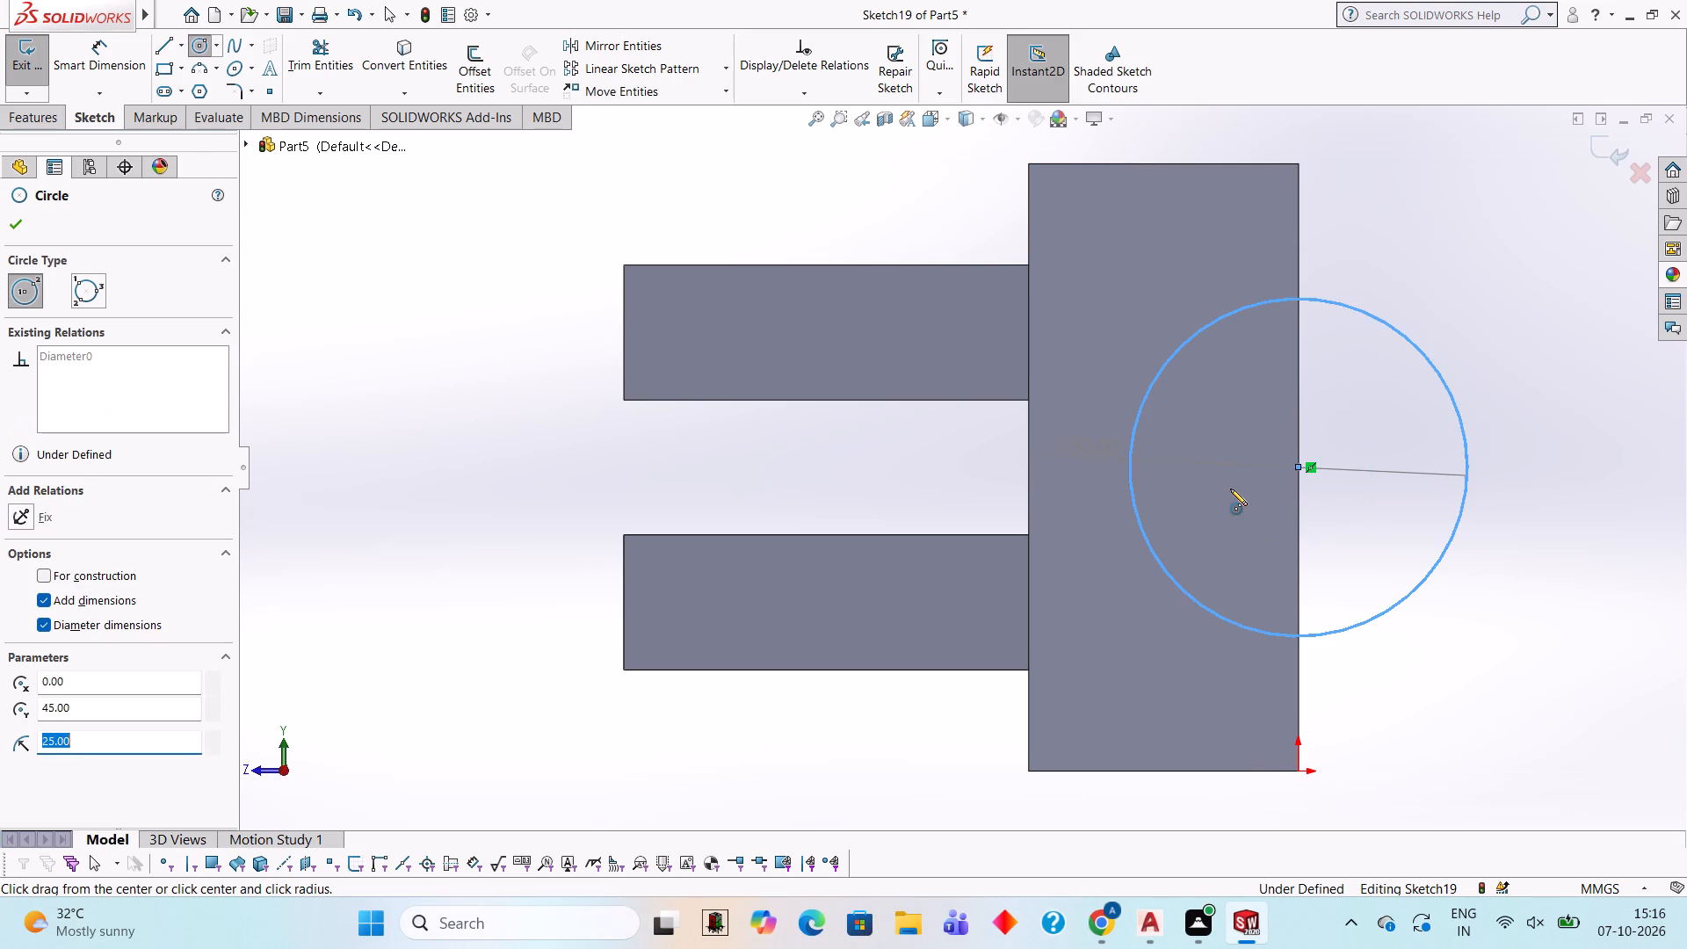
Close the circle with a 50 mm vertical line along the rear edge and trim away the half outside the block.
{"action": "left_click", "coordinate": [166, 47]}
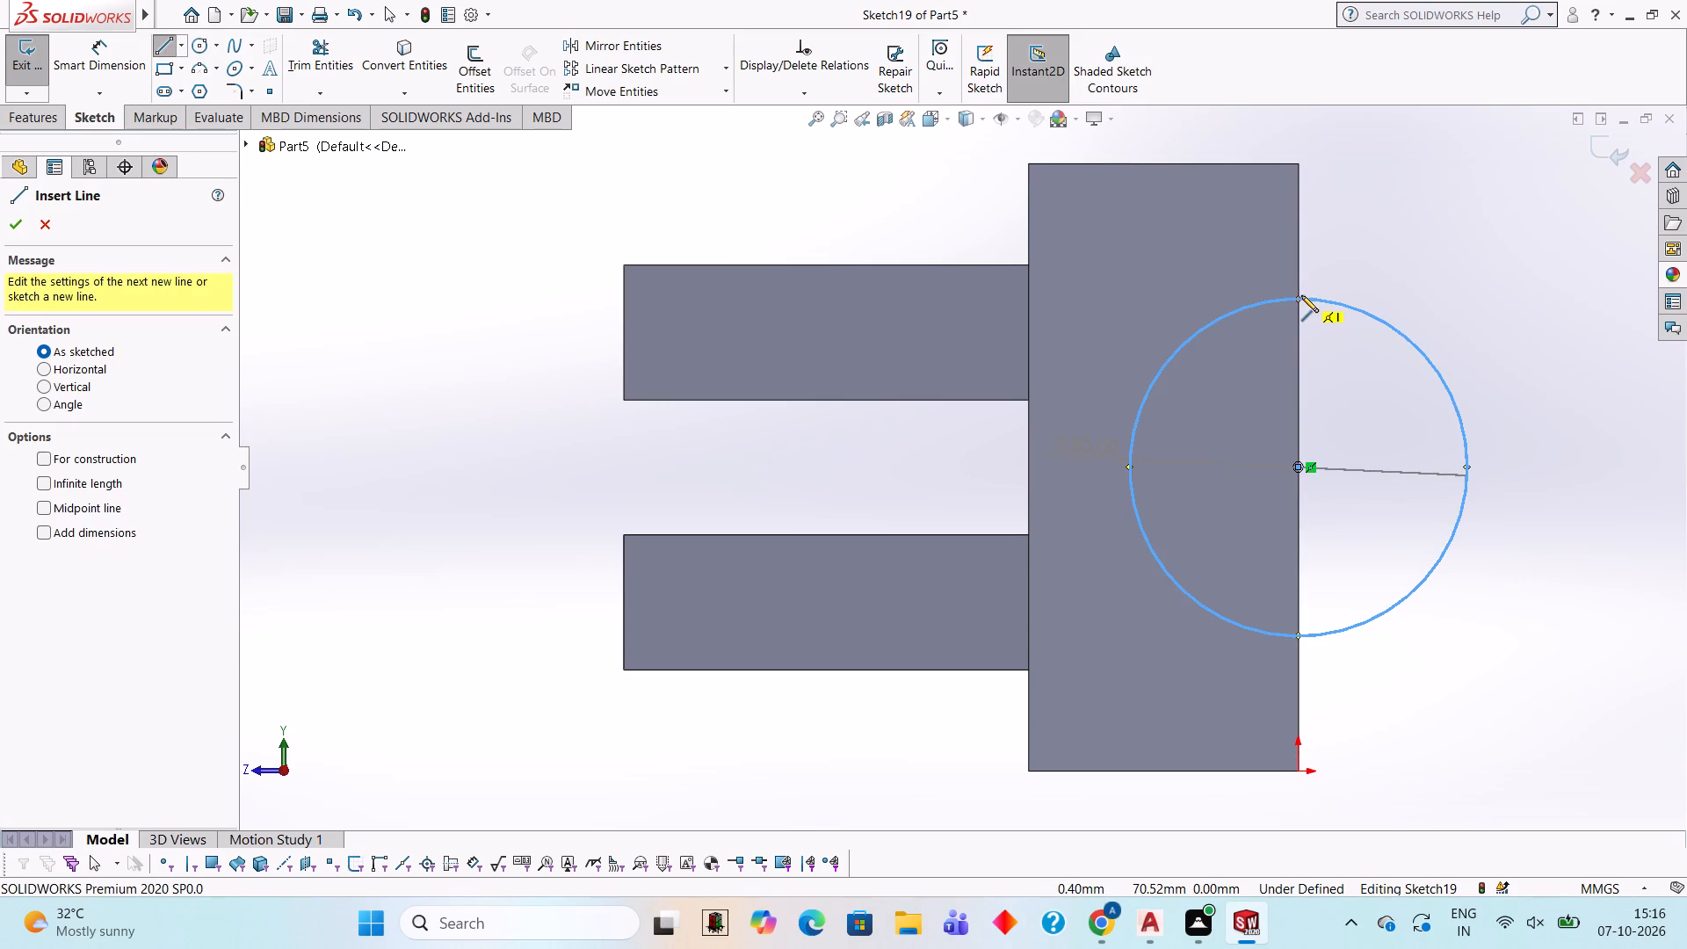
{"action": "left_click", "coordinate": [1298, 301]}
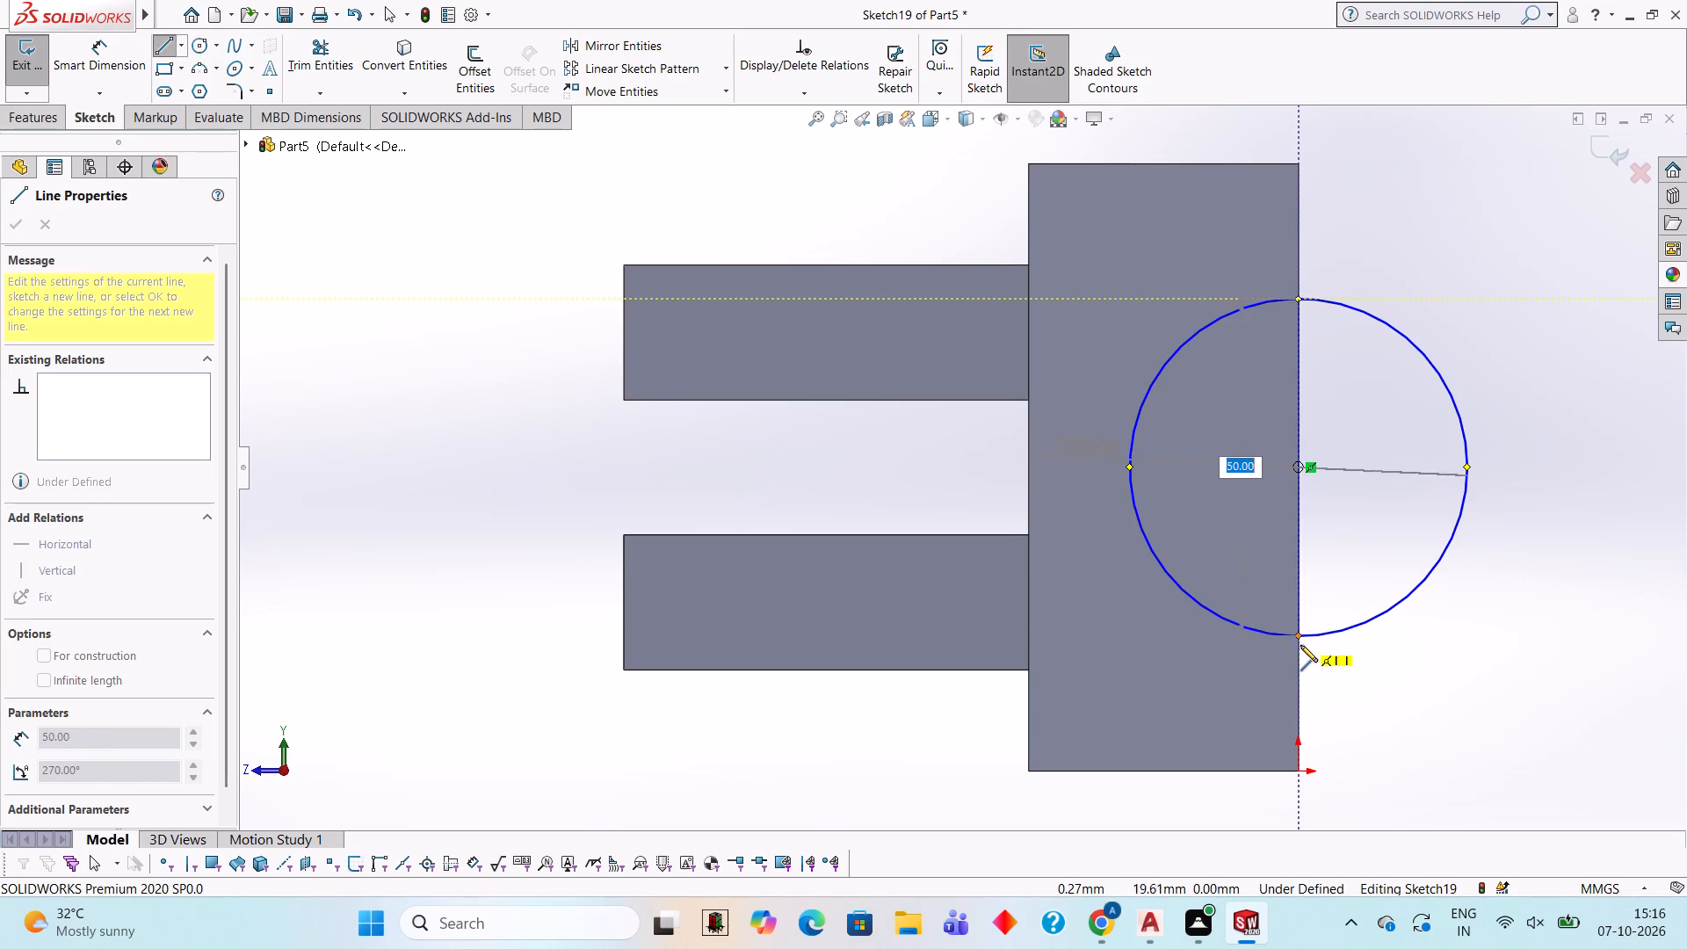
{"action": "left_click", "coordinate": [1297, 636]}
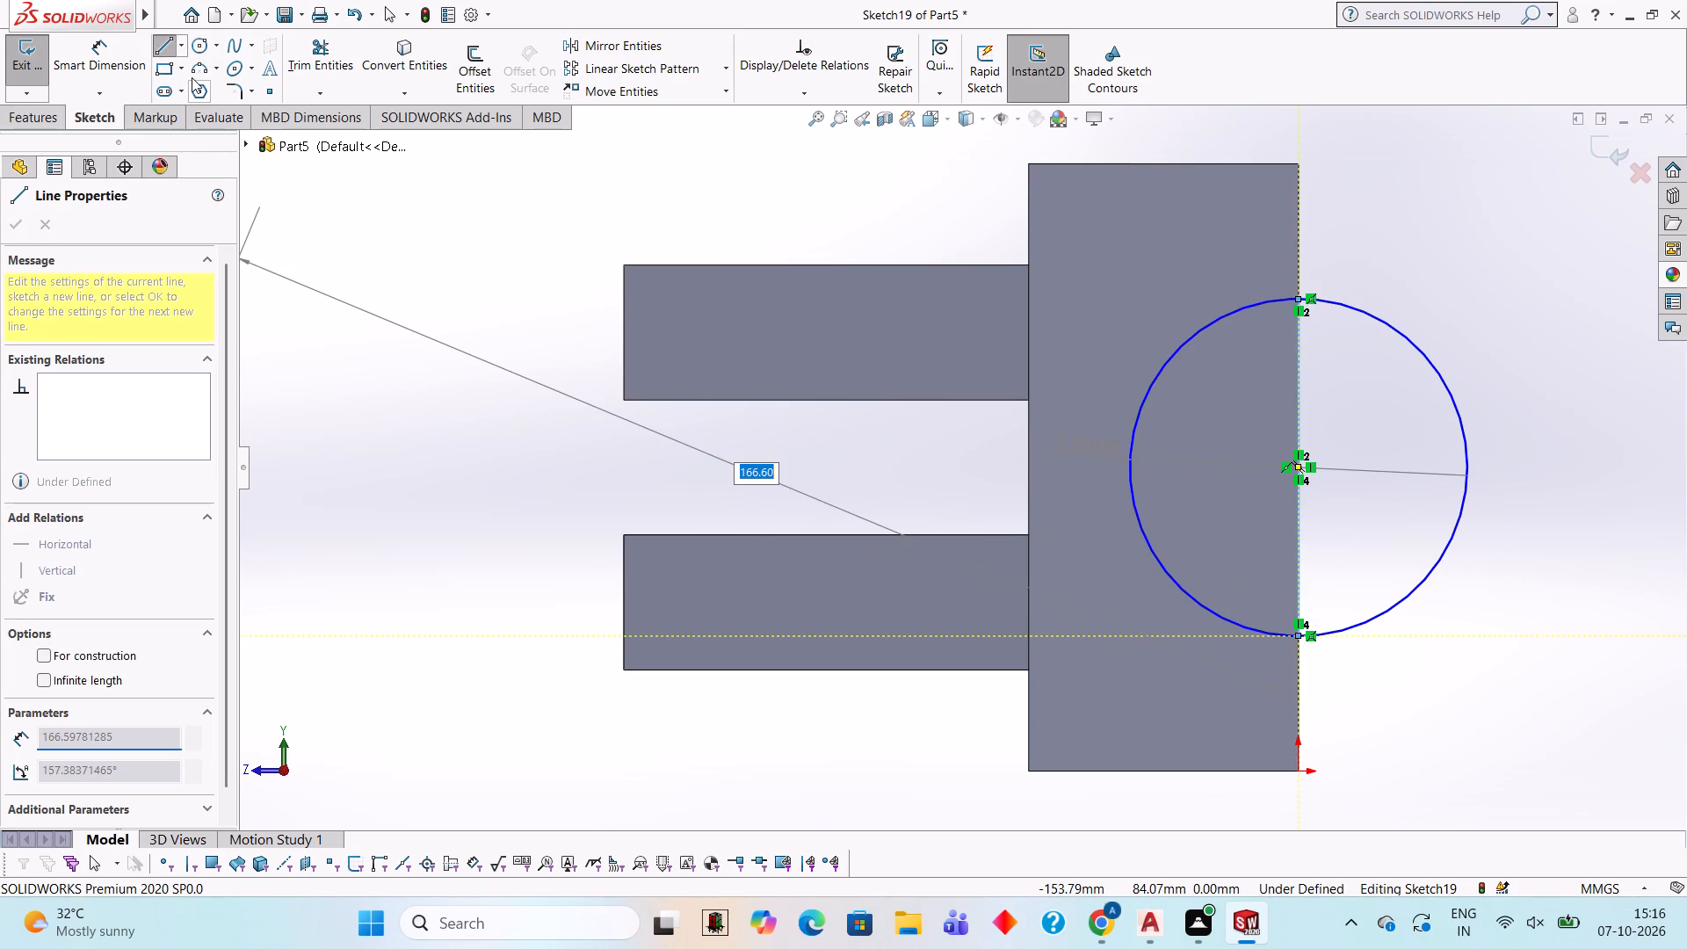
{"action": "left_click", "coordinate": [318, 40]}
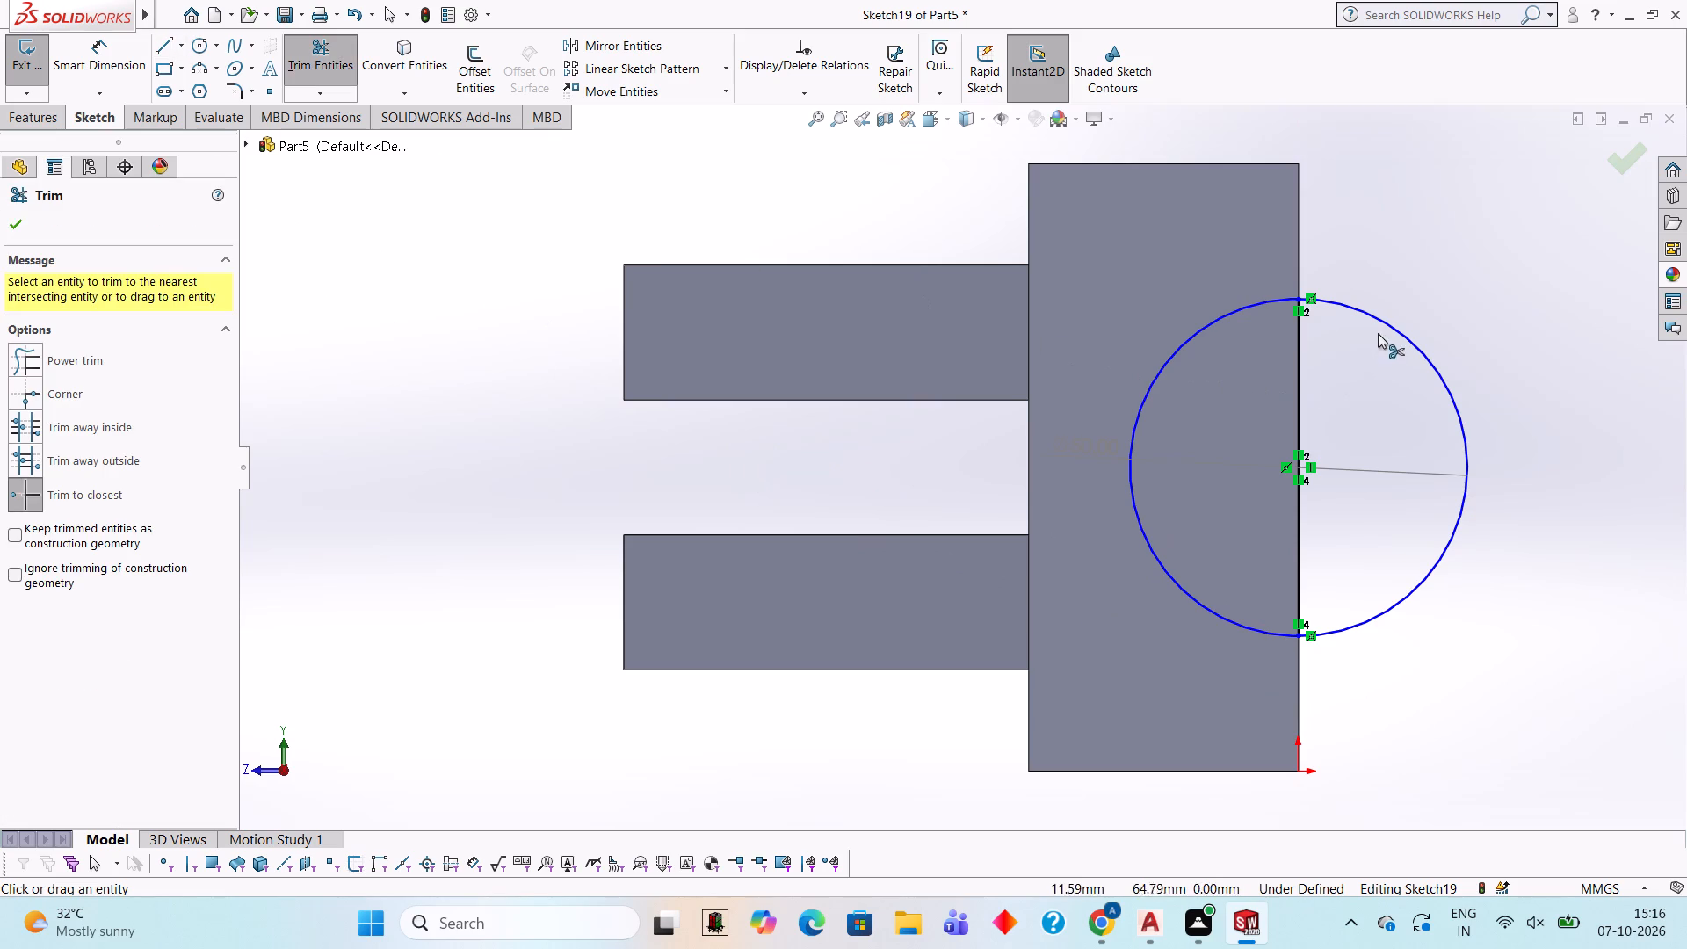
{"action": "left_click", "coordinate": [1383, 317]}
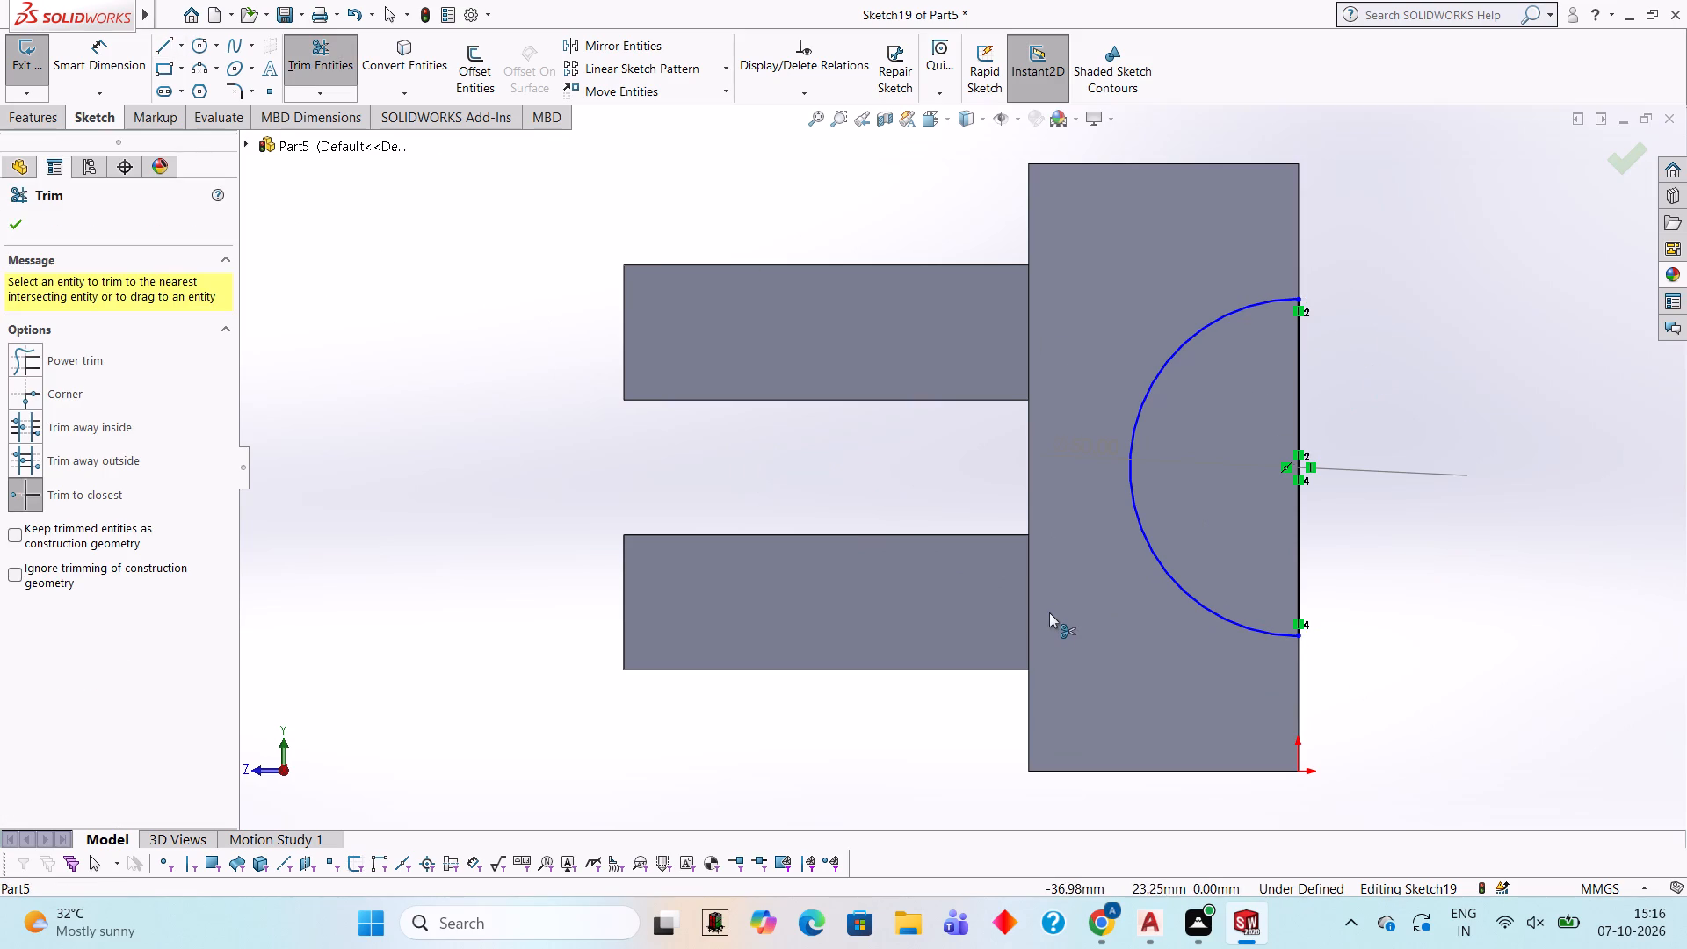
Extrude-cut the semicircle to a blind depth of 130 mm along the back of the block.
{"action": "left_click", "coordinate": [42, 109]}
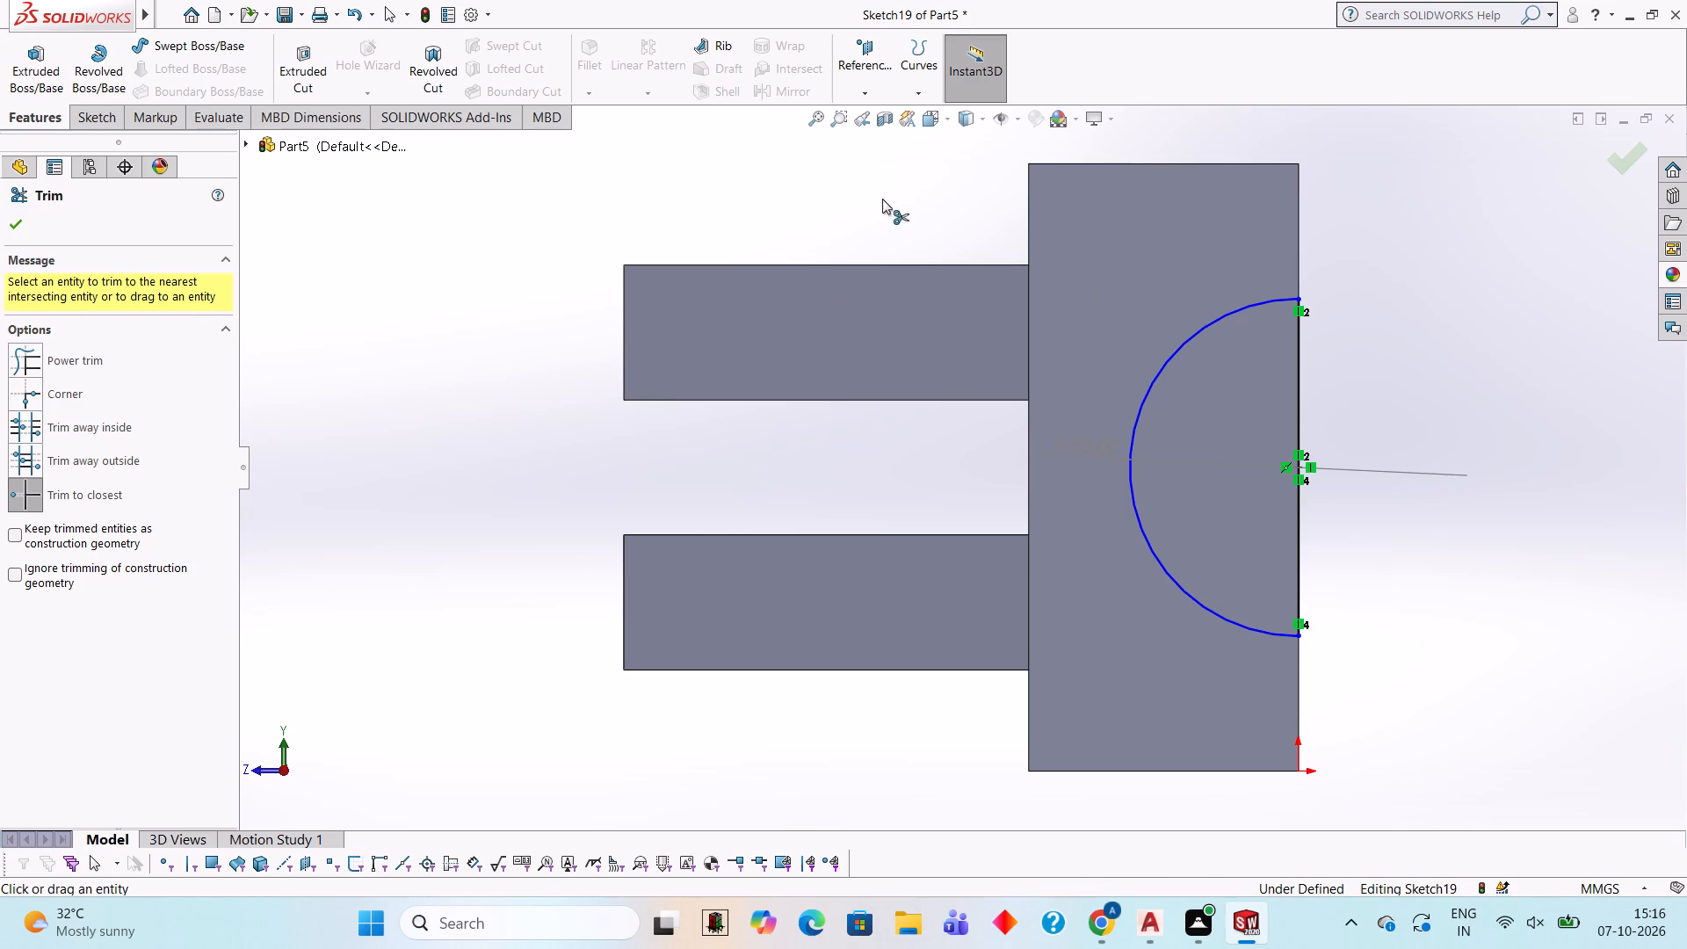
{"action": "left_click", "coordinate": [291, 50]}
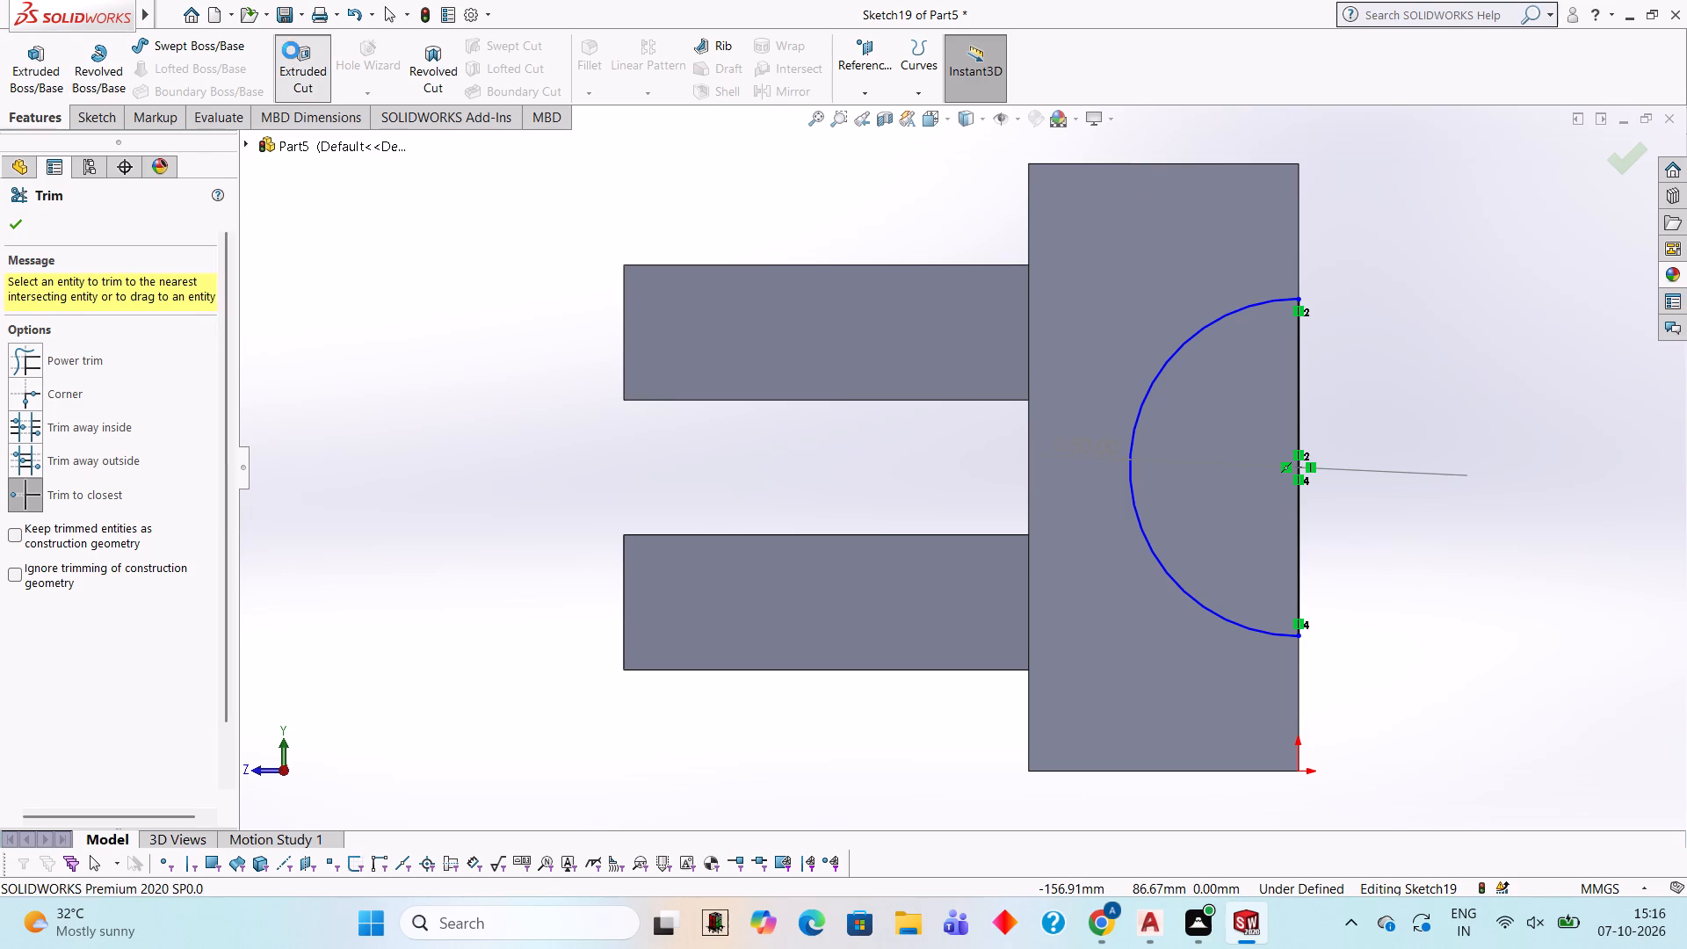
{"action": "middle_click_drag", "start_coordinate": [1028, 438], "coordinate": [894, 400]}
{"action": "scroll", "coordinate": [1021, 439], "scroll_direction": "down", "scroll_amount": 1}
{"action": "left_click", "coordinate": [136, 424]}
{"action": "key", "text": "BackSpace"}
{"action": "key", "text": "BackSpace"}
{"action": "key", "text": "BackSpace"}
{"action": "key", "text": "BackSpace"}
{"action": "key", "text": "BackSpace"}
{"action": "key", "text": "BackSpace"}
{"action": "key", "text": "BackSpace"}
{"action": "key", "text": "BackSpace"}
{"action": "key", "text": "BackSpace"}
{"action": "key", "text": "BackSpace"}
{"action": "key", "text": "BackSpace"}
{"action": "key", "text": "BackSpace"}
{"action": "key", "text": "BackSpace"}
{"action": "key", "text": "BackSpace"}
{"action": "key", "text": "BackSpace"}
{"action": "key", "text": "BackSpace"}
{"action": "key", "text": "BackSpace"}
{"action": "key", "text": "BackSpace"}
{"action": "key", "text": "BackSpace"}
{"action": "key", "text": "BackSpace"}
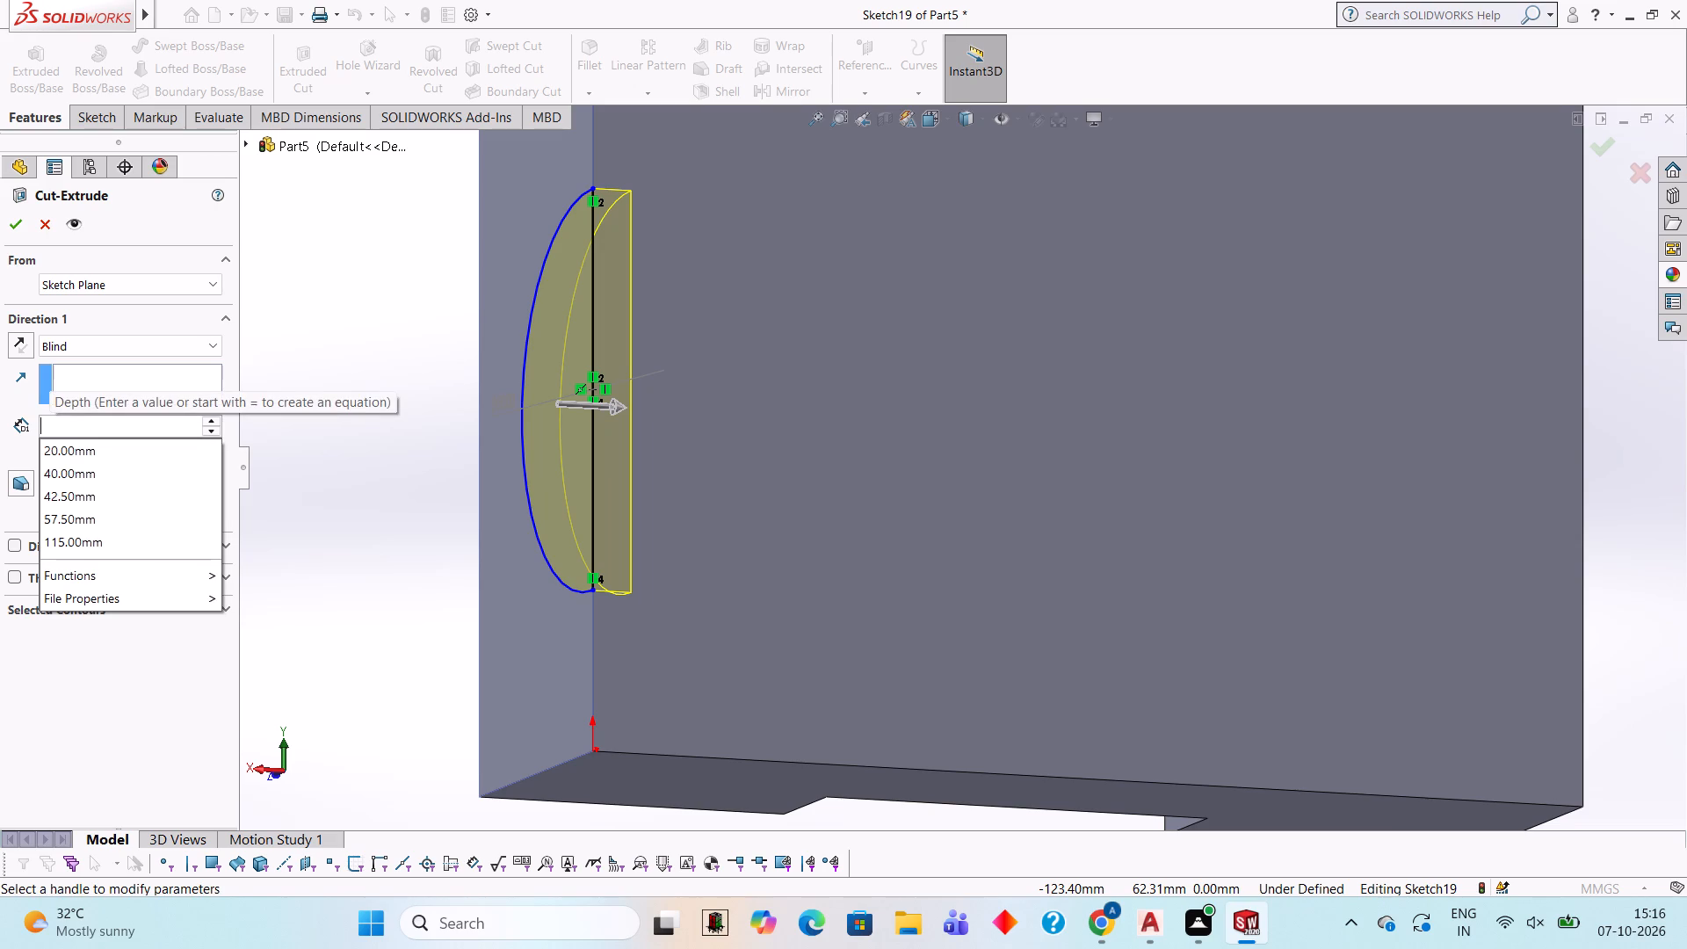
{"action": "type", "text": "130"}
{"action": "key", "text": "Return"}
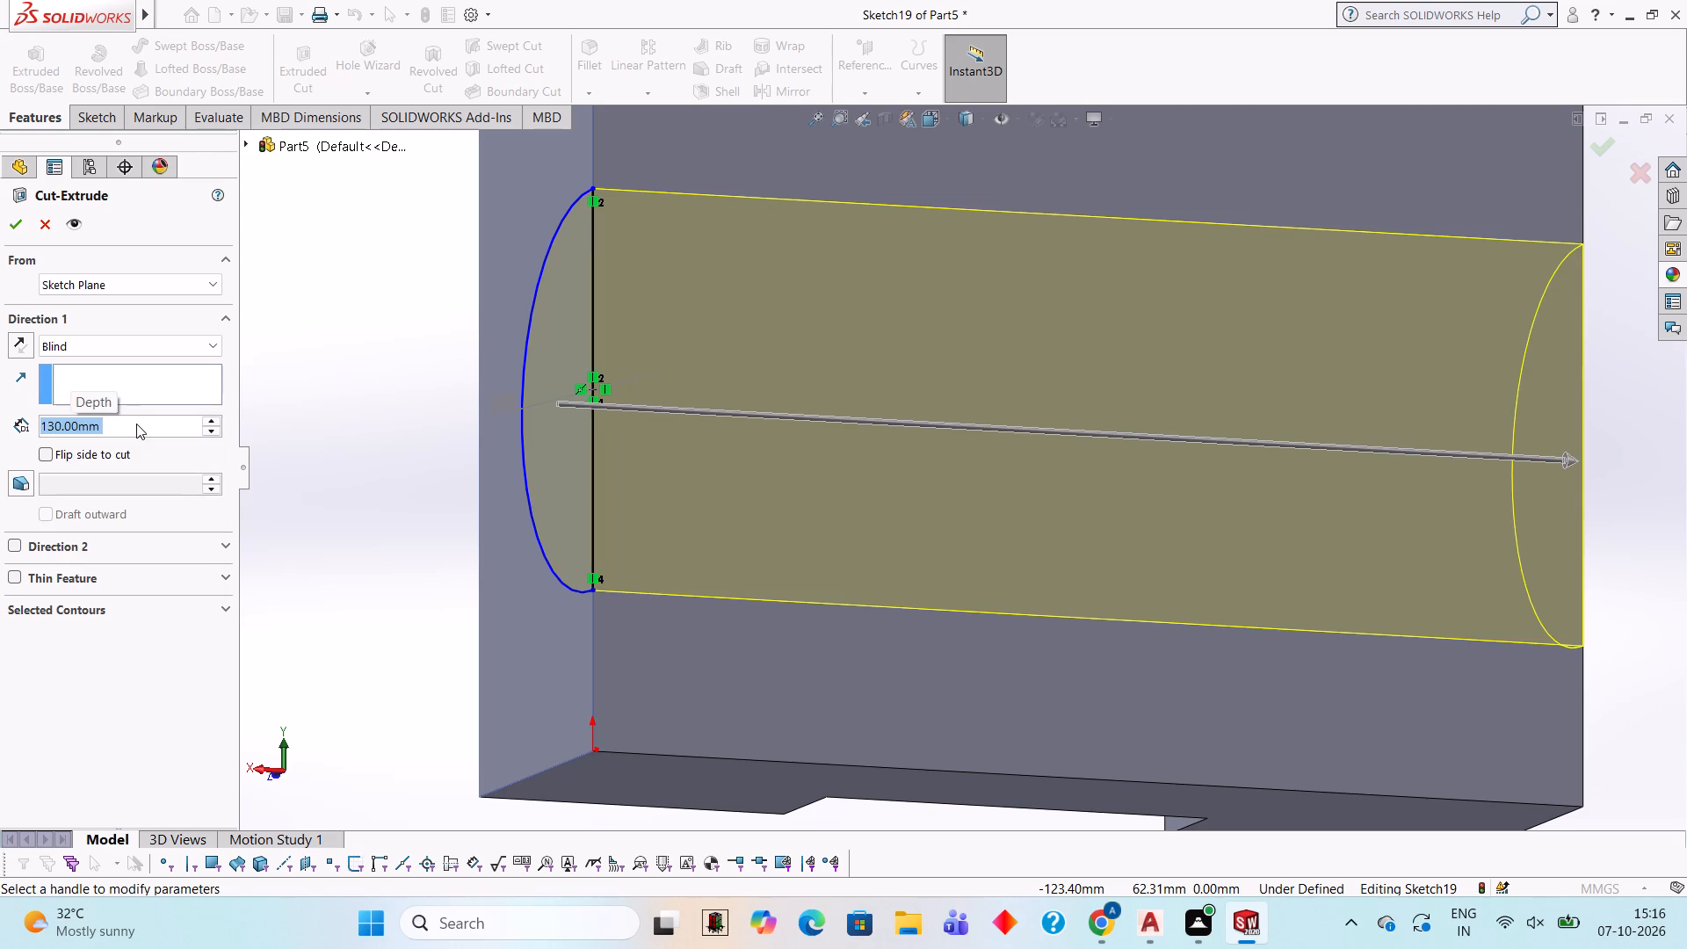
{"action": "middle_click_drag", "start_coordinate": [1035, 543], "coordinate": [964, 553]}
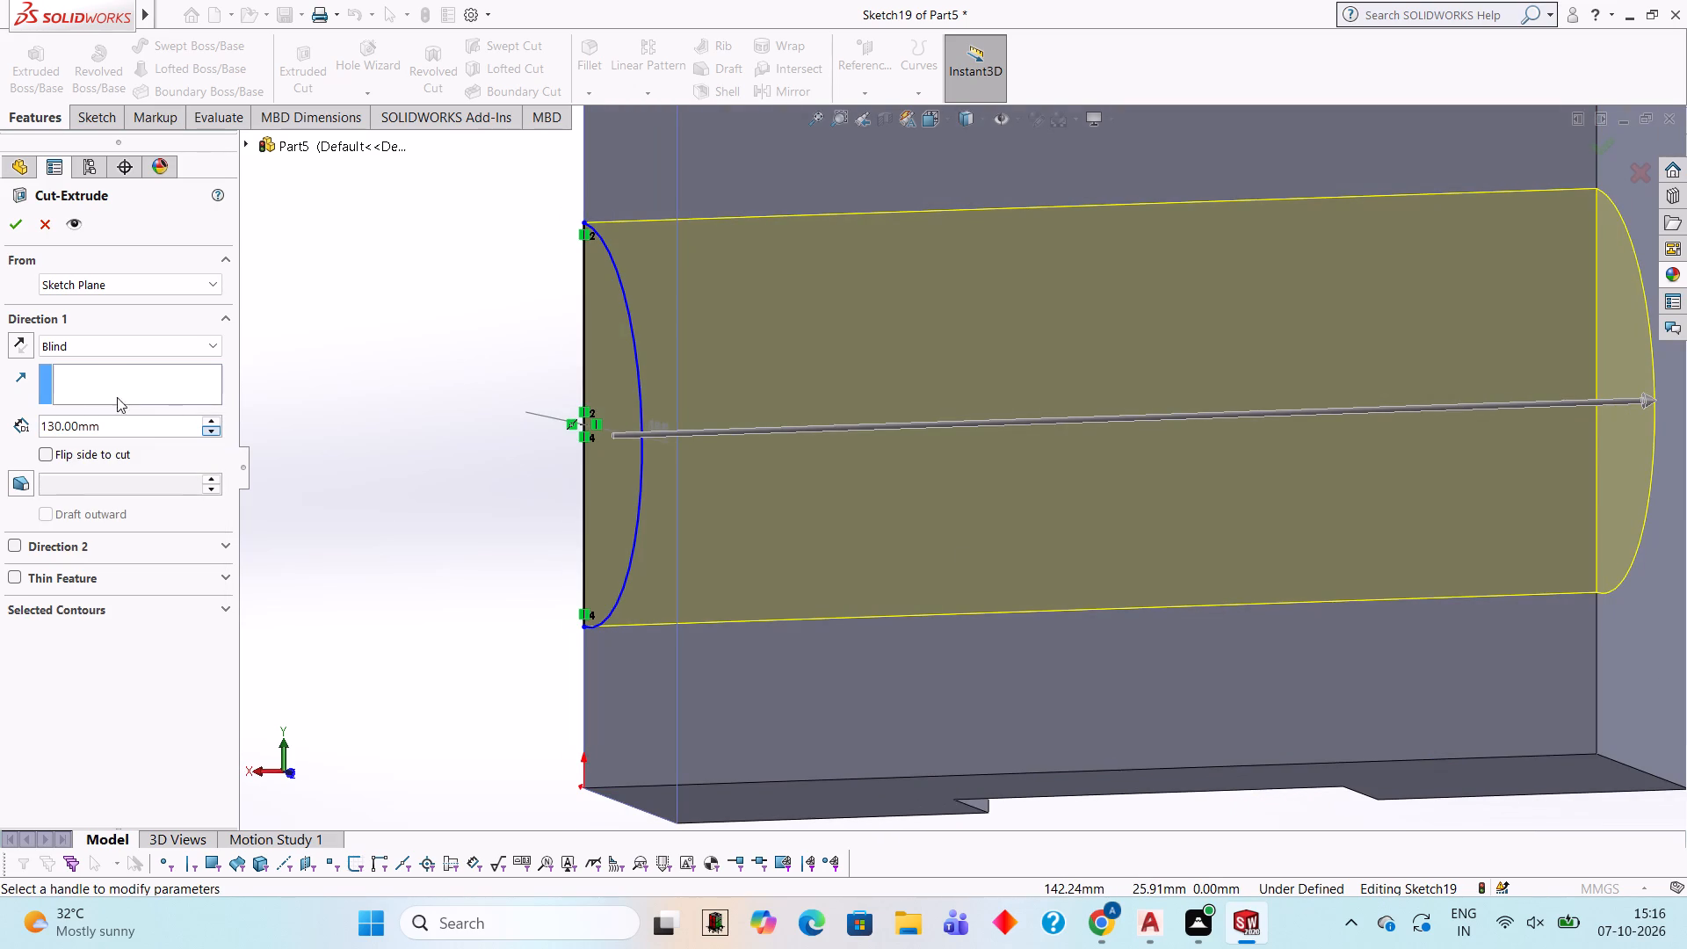
{"action": "left_click", "coordinate": [14, 222]}
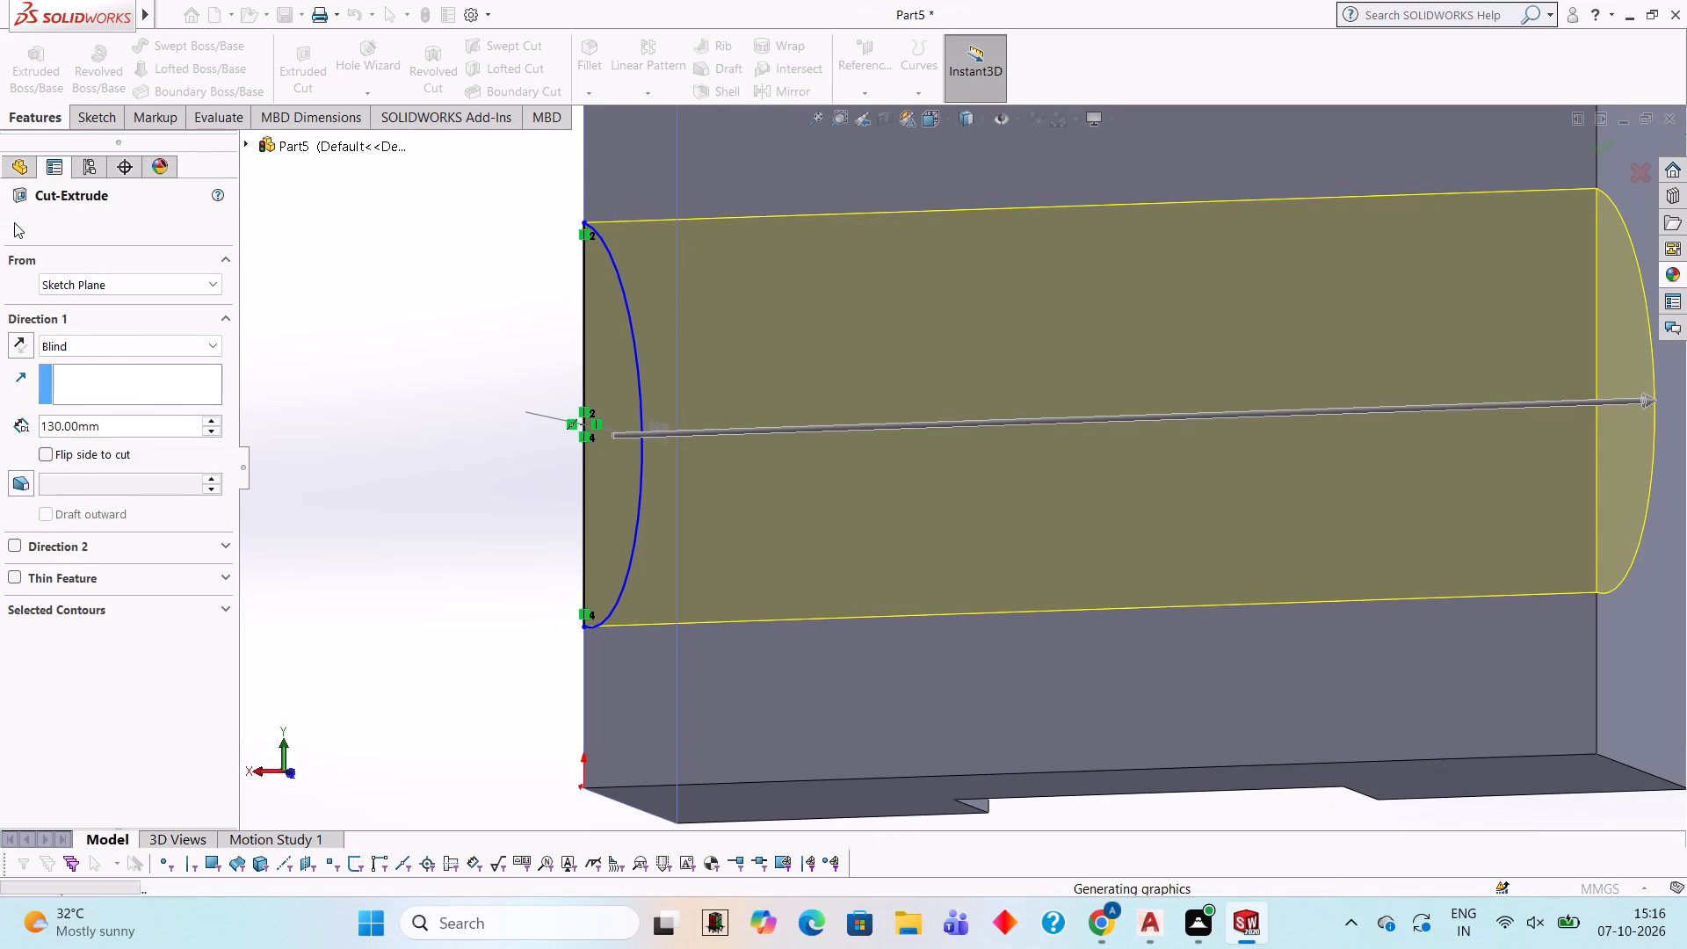
{"action": "left_click", "coordinate": [373, 354]}
Examine the block's recesses, circular cuts, slot and rear semicircular channel from several angles.
{"action": "scroll", "coordinate": [371, 354], "scroll_direction": "up", "scroll_amount": 1}
{"action": "middle_click_drag", "start_coordinate": [429, 393], "coordinate": [777, 405]}
{"action": "scroll", "coordinate": [766, 336], "scroll_direction": "up", "scroll_amount": 3}
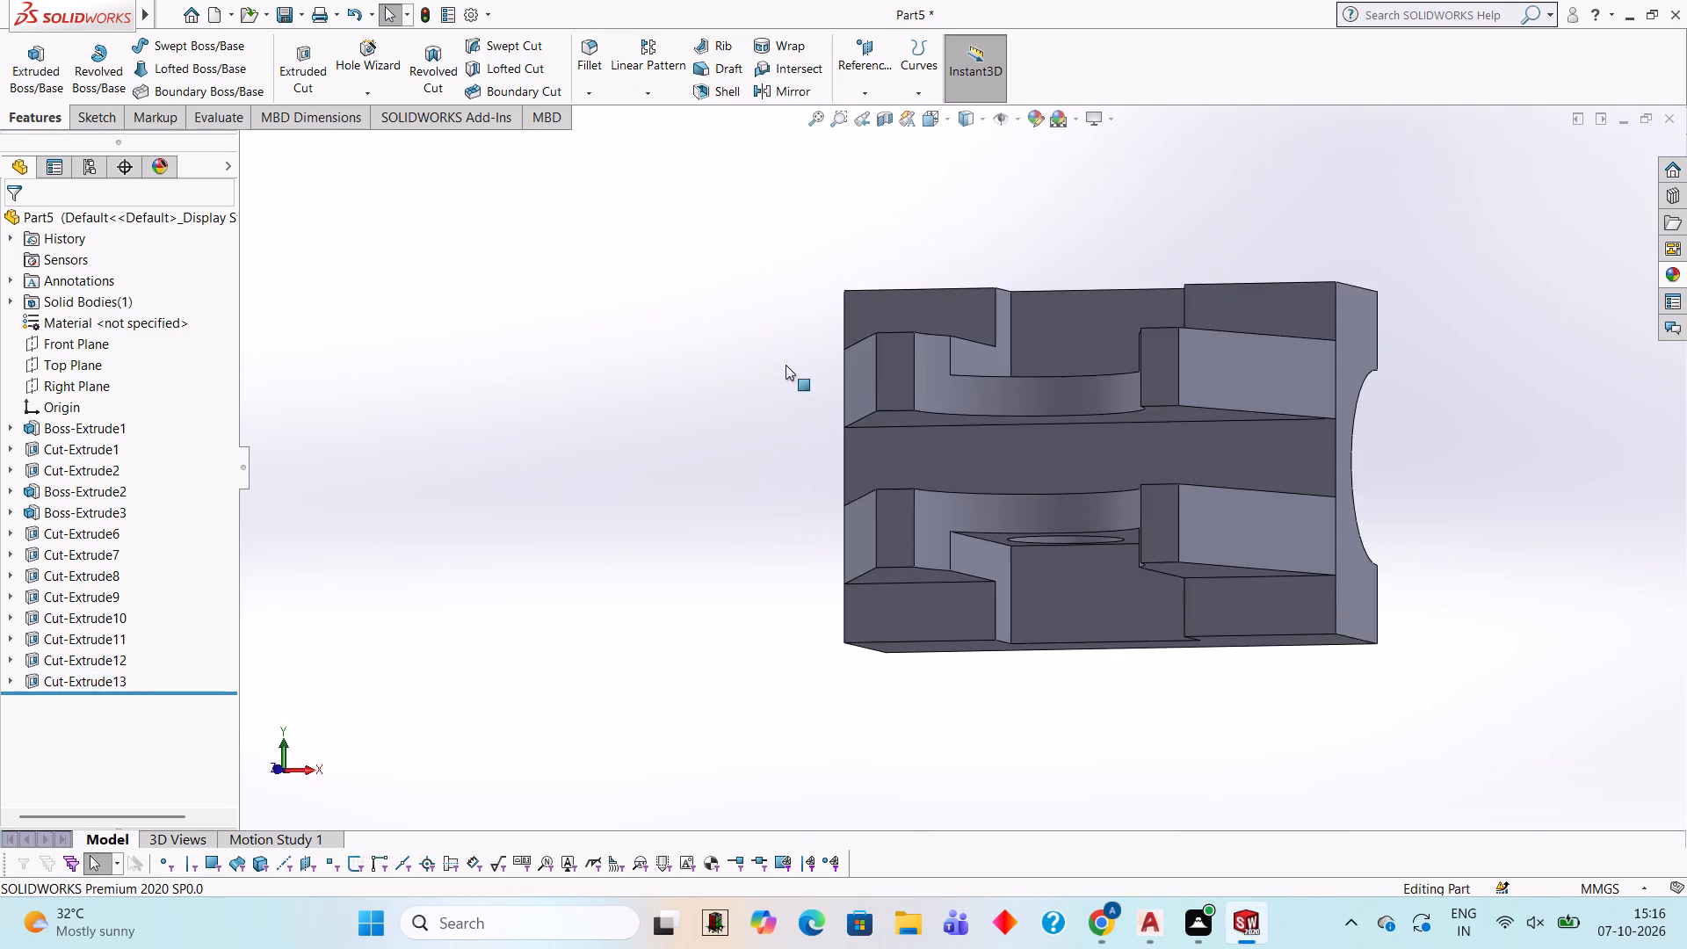
{"action": "middle_click_drag", "start_coordinate": [888, 534], "coordinate": [1074, 390]}
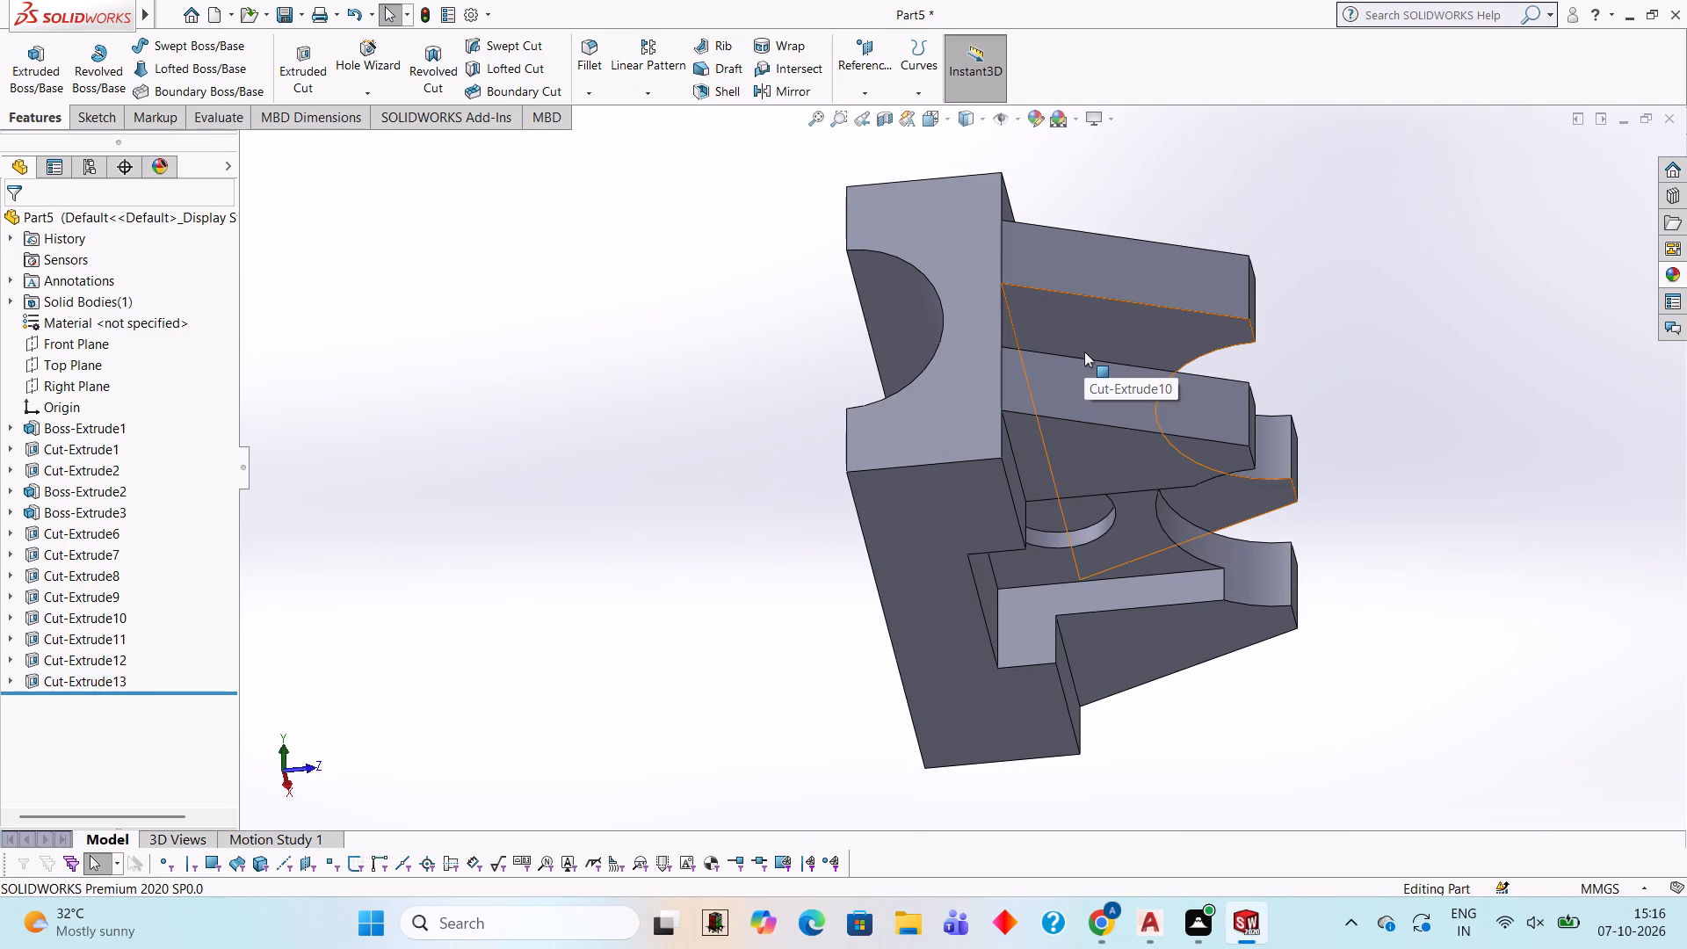
{"action": "middle_click_drag", "start_coordinate": [1100, 452], "coordinate": [1001, 355]}
{"action": "middle_click_drag", "start_coordinate": [1164, 467], "coordinate": [1066, 497]}
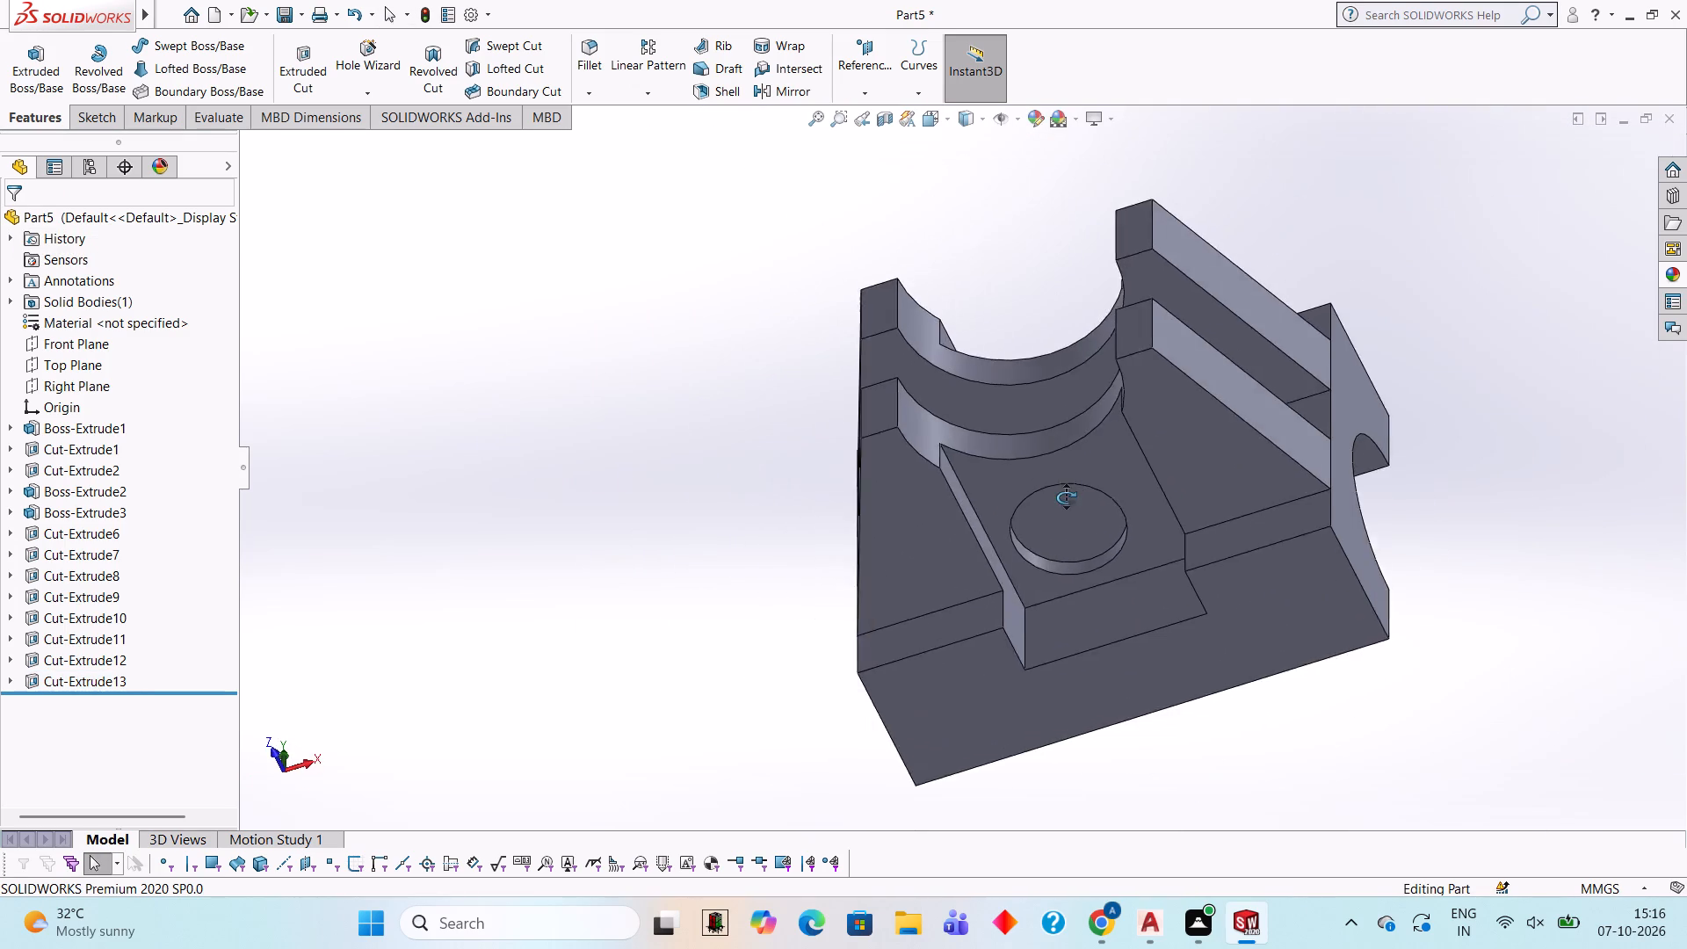
{"action": "middle_click_drag", "start_coordinate": [1066, 497], "coordinate": [1063, 450]}
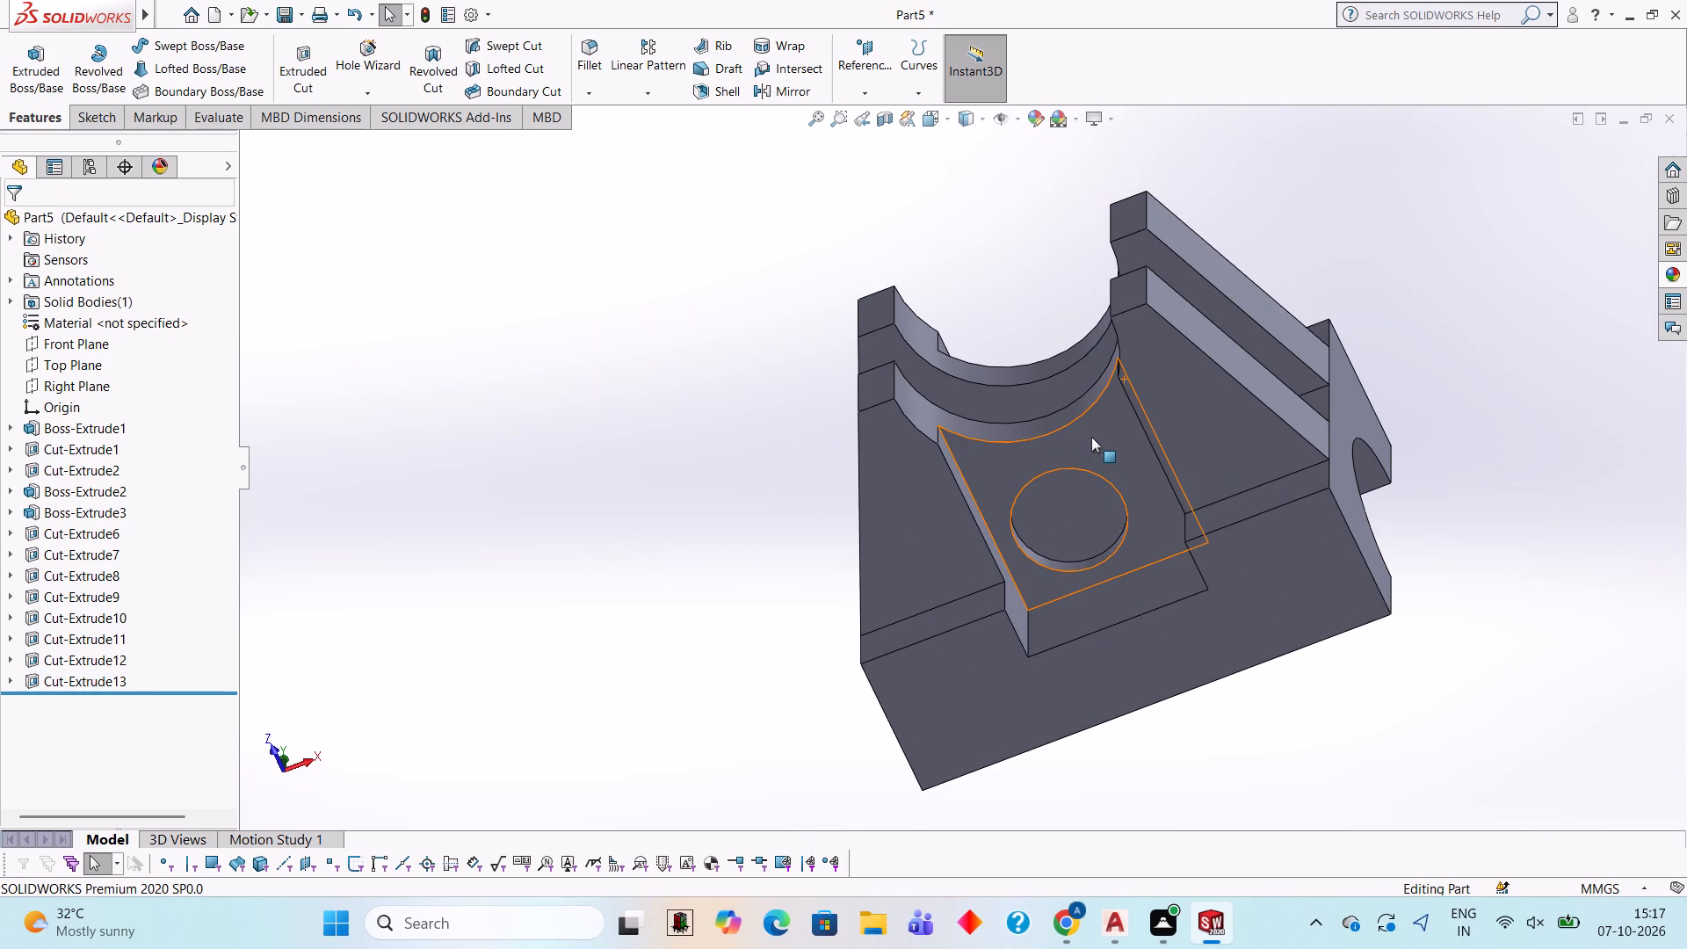
{"action": "middle_click_drag", "start_coordinate": [1163, 552], "coordinate": [1235, 726]}
{"action": "middle_click_drag", "start_coordinate": [1235, 726], "coordinate": [1177, 663]}
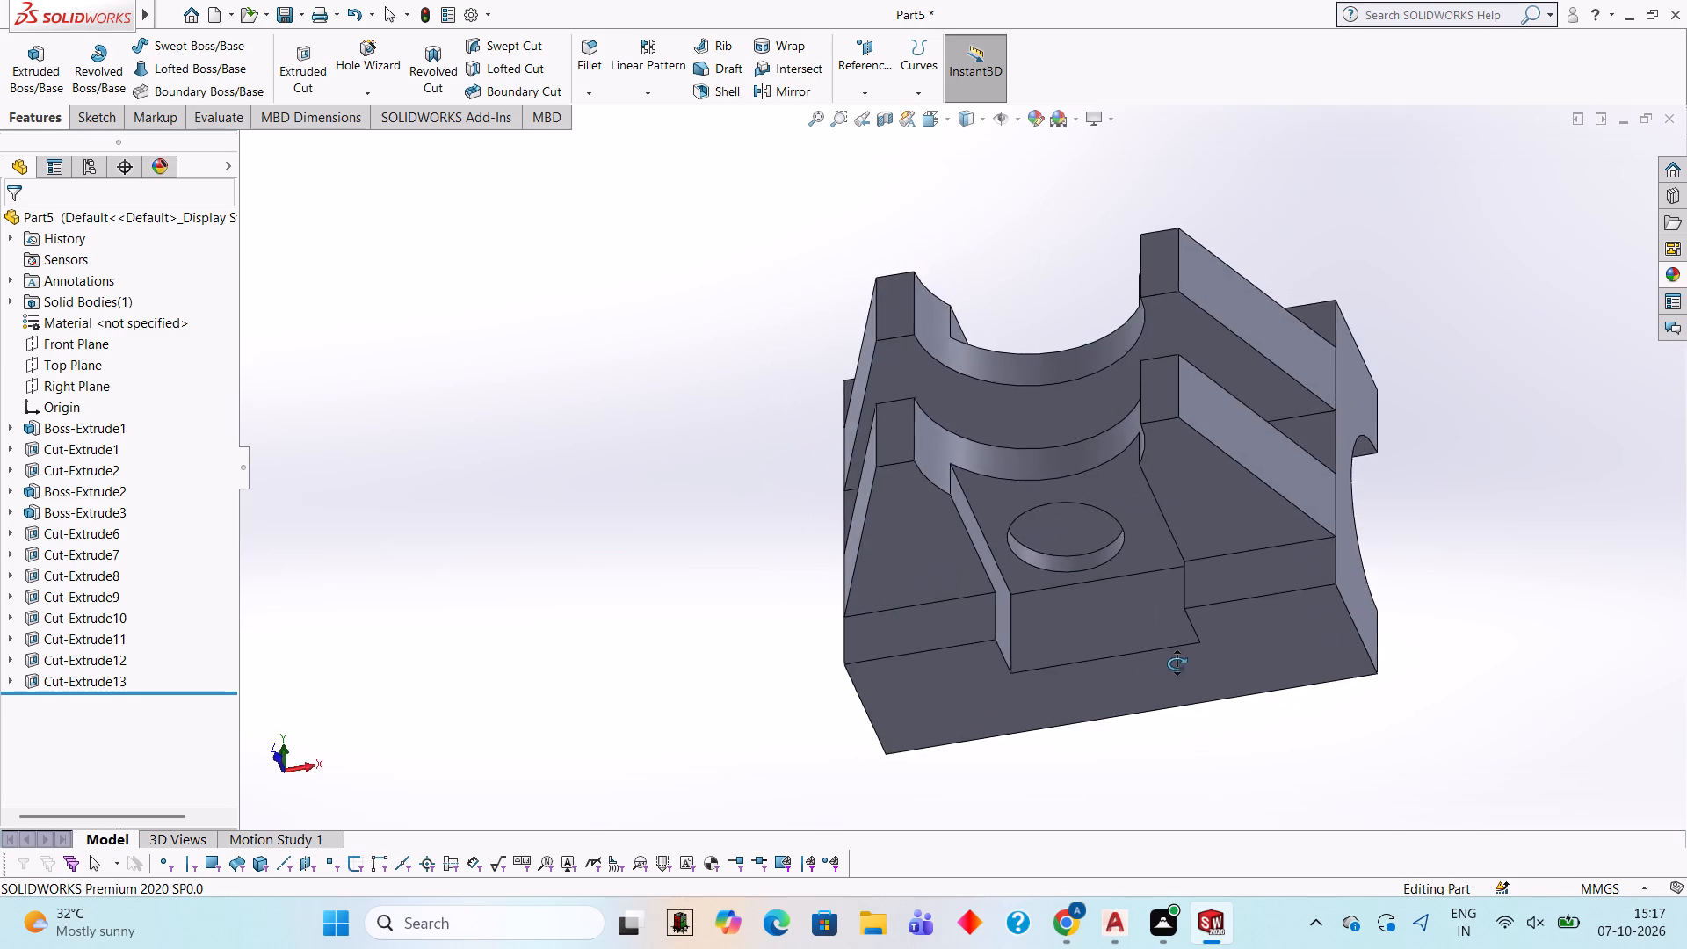
{"action": "middle_click_drag", "start_coordinate": [1177, 663], "coordinate": [1210, 516]}
{"action": "middle_click_drag", "start_coordinate": [1199, 403], "coordinate": [1205, 420]}
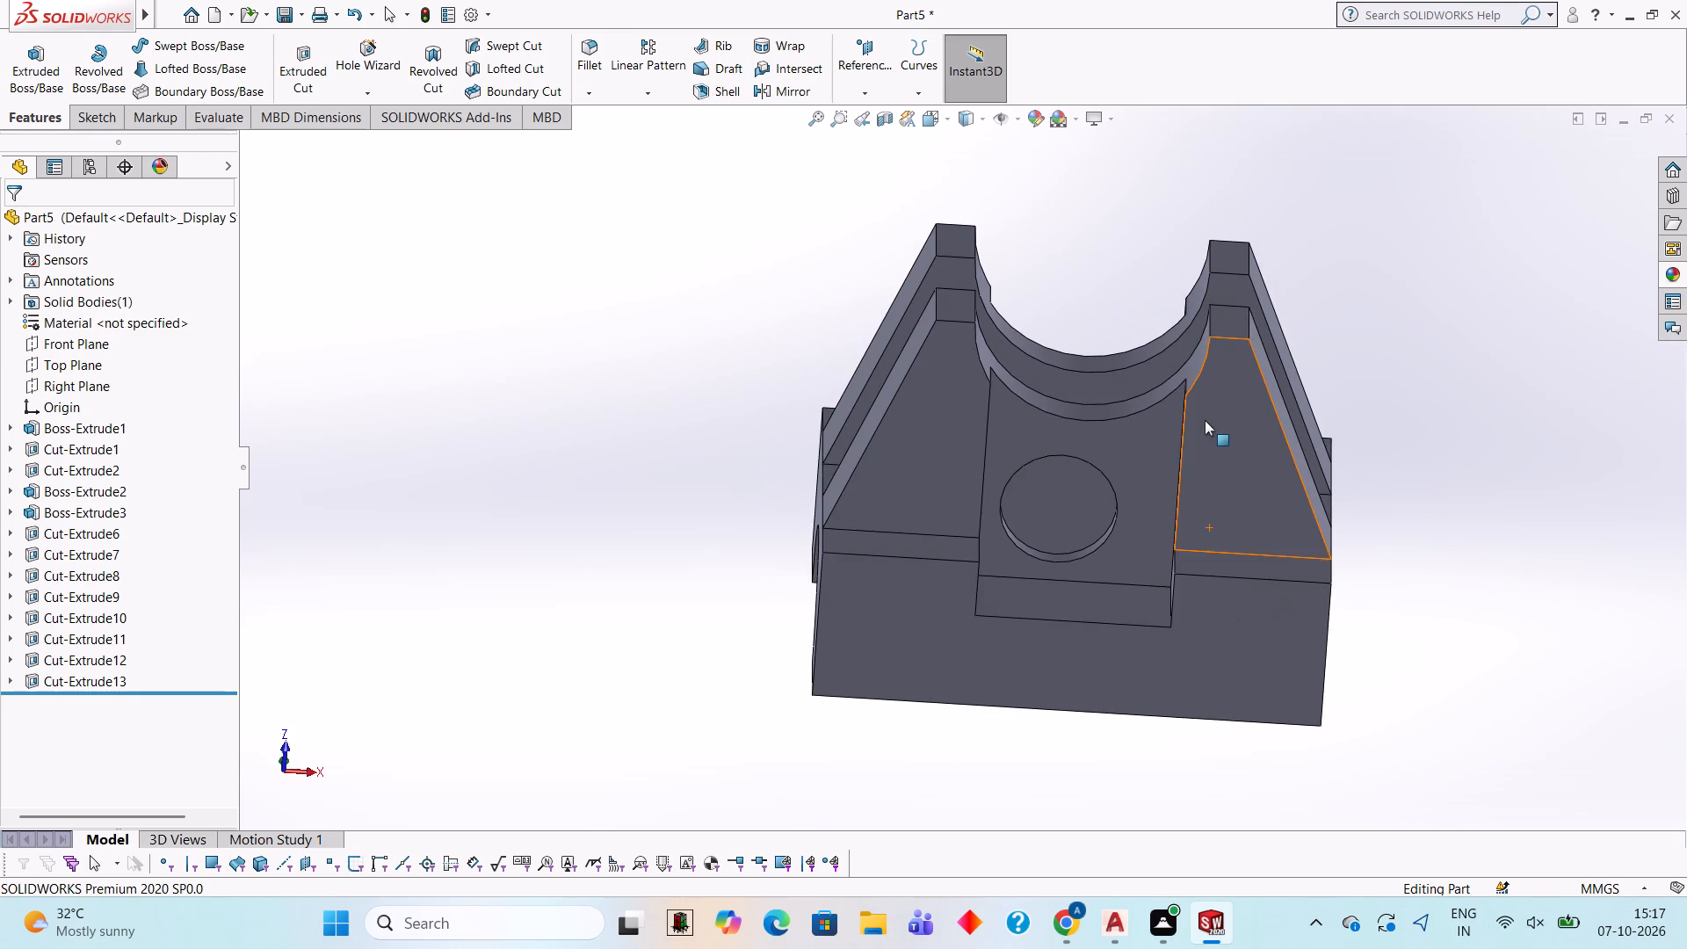
{"action": "middle_click_drag", "start_coordinate": [1184, 446], "coordinate": [1184, 375]}
{"action": "scroll", "coordinate": [1184, 446], "scroll_direction": "up", "scroll_amount": 1}
{"action": "middle_click", "coordinate": [1184, 375]}
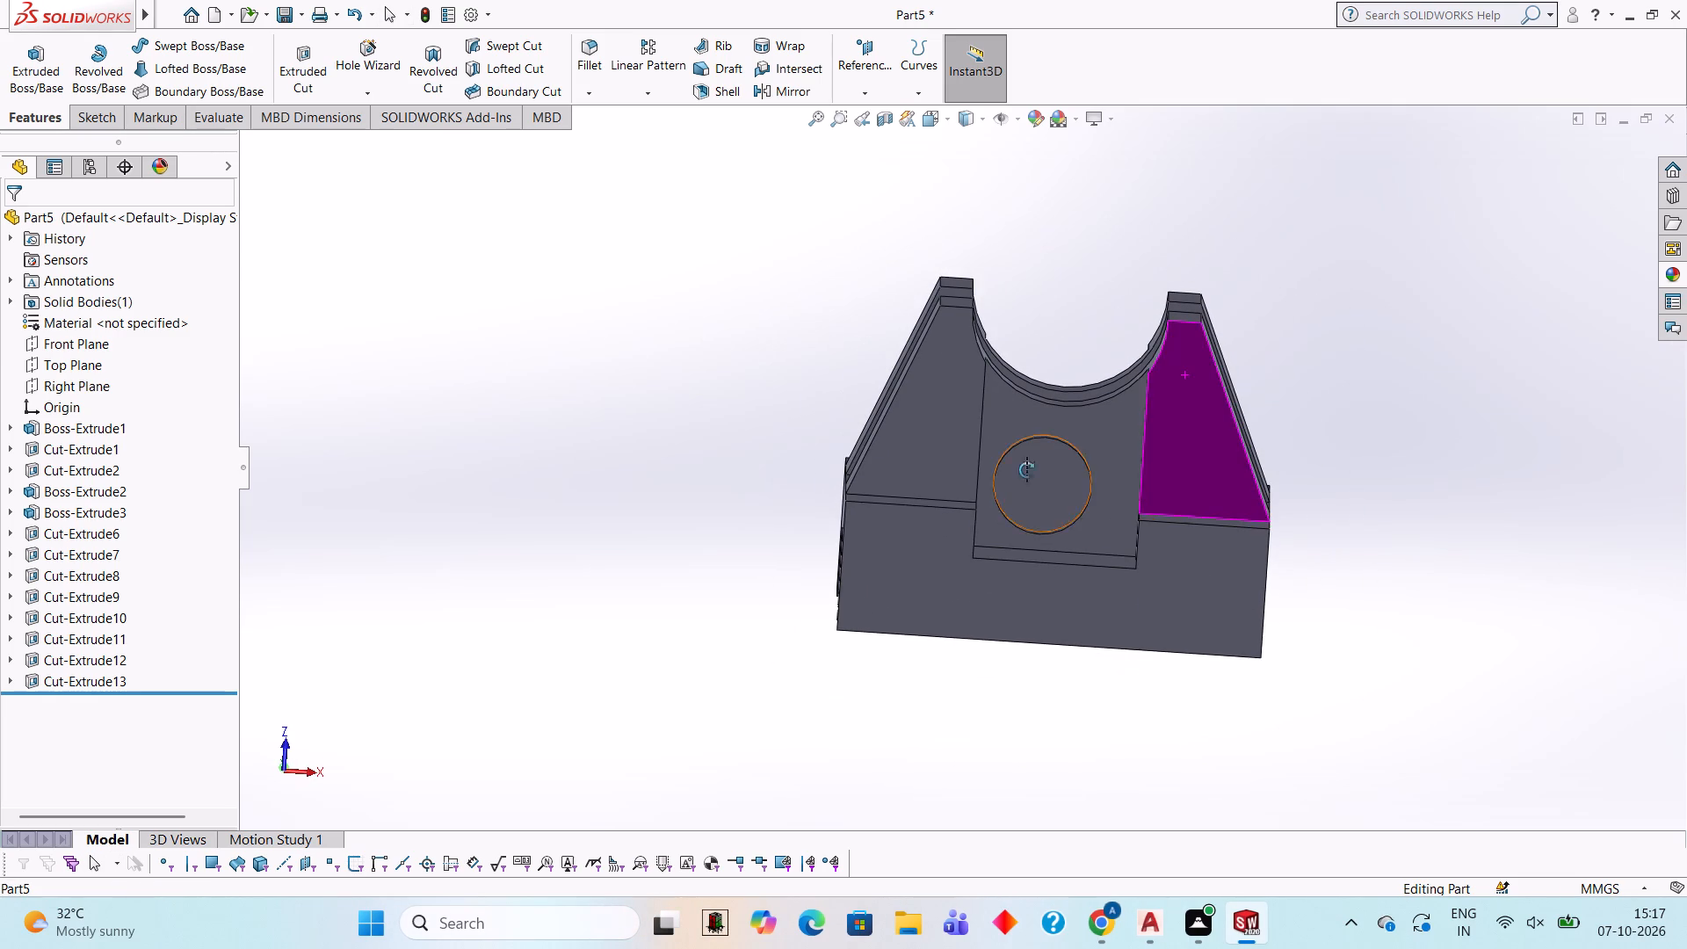
{"action": "left_click", "coordinate": [1320, 337]}
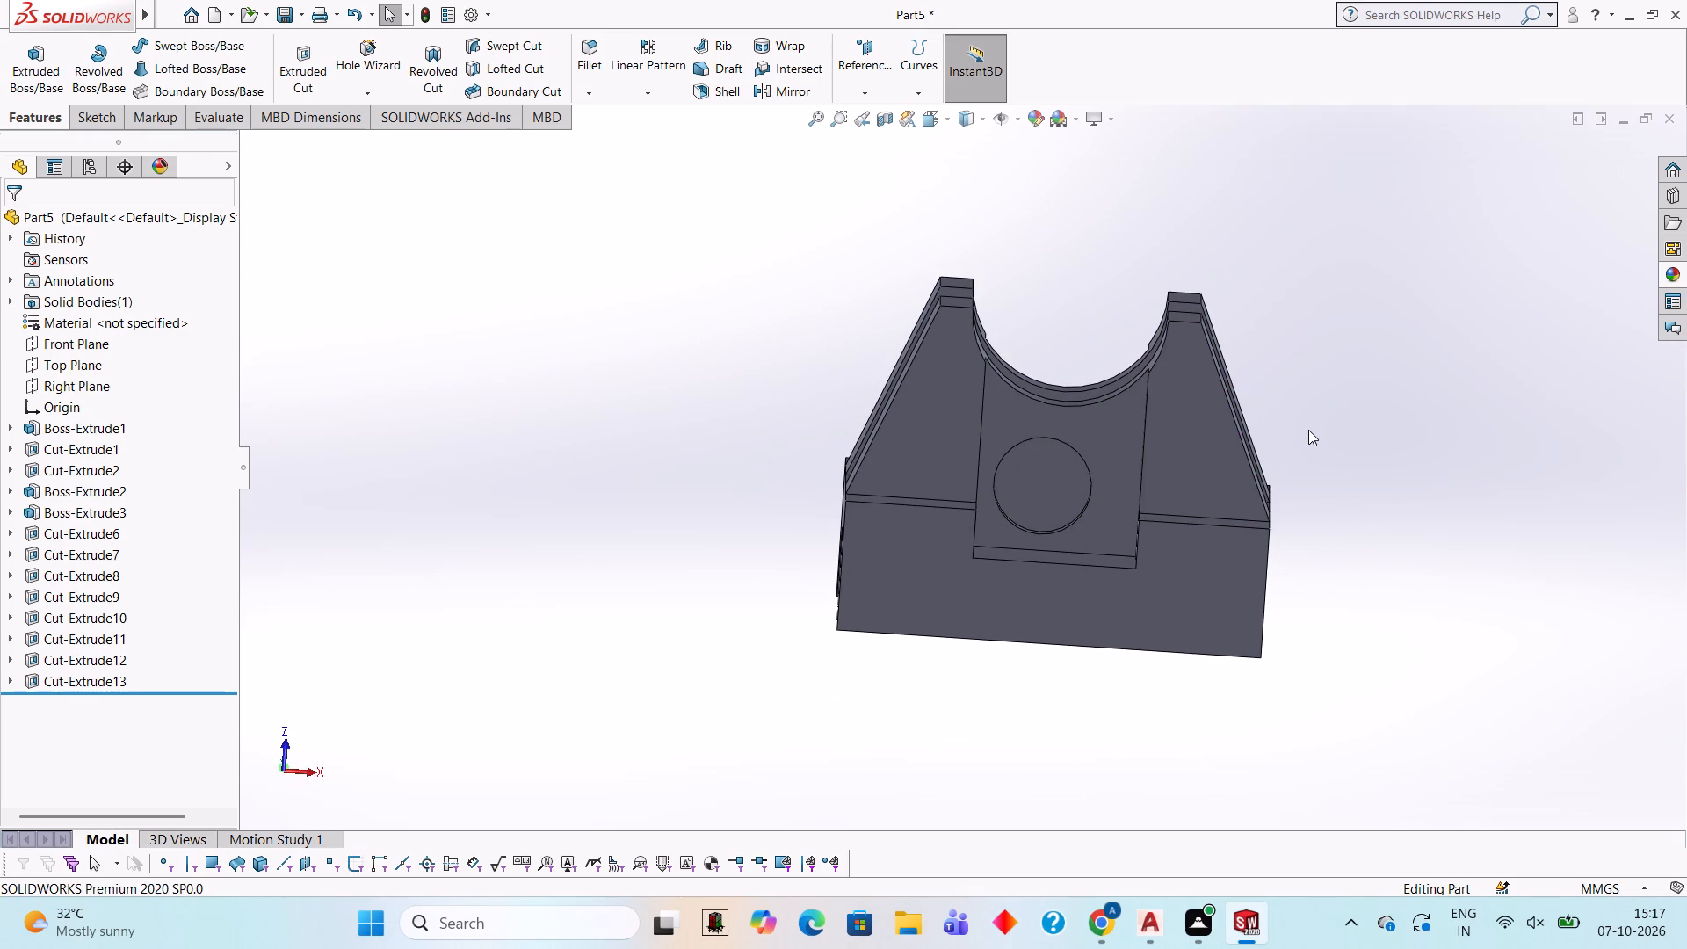
{"action": "middle_click_drag", "start_coordinate": [1308, 430], "coordinate": [1307, 333]}
{"action": "middle_click", "coordinate": [1307, 332]}
{"action": "middle_click_drag", "start_coordinate": [1304, 598], "coordinate": [1321, 706]}
{"action": "middle_click_drag", "start_coordinate": [1318, 716], "coordinate": [1314, 720]}
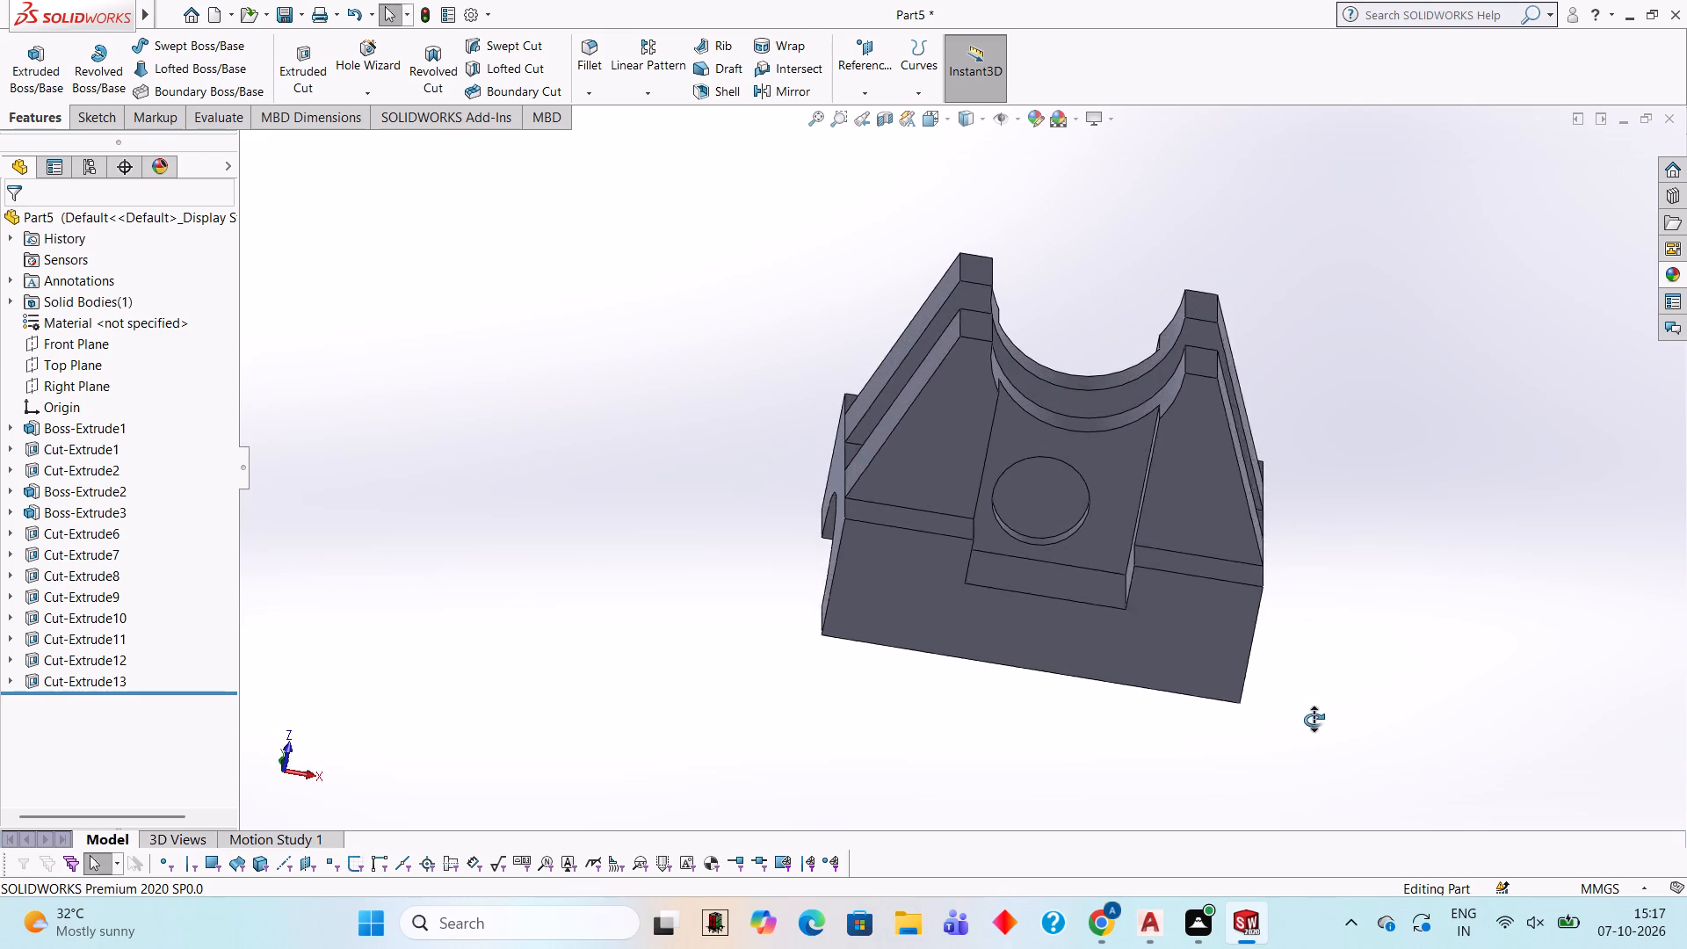
{"action": "middle_click_drag", "start_coordinate": [1314, 720], "coordinate": [1297, 720]}
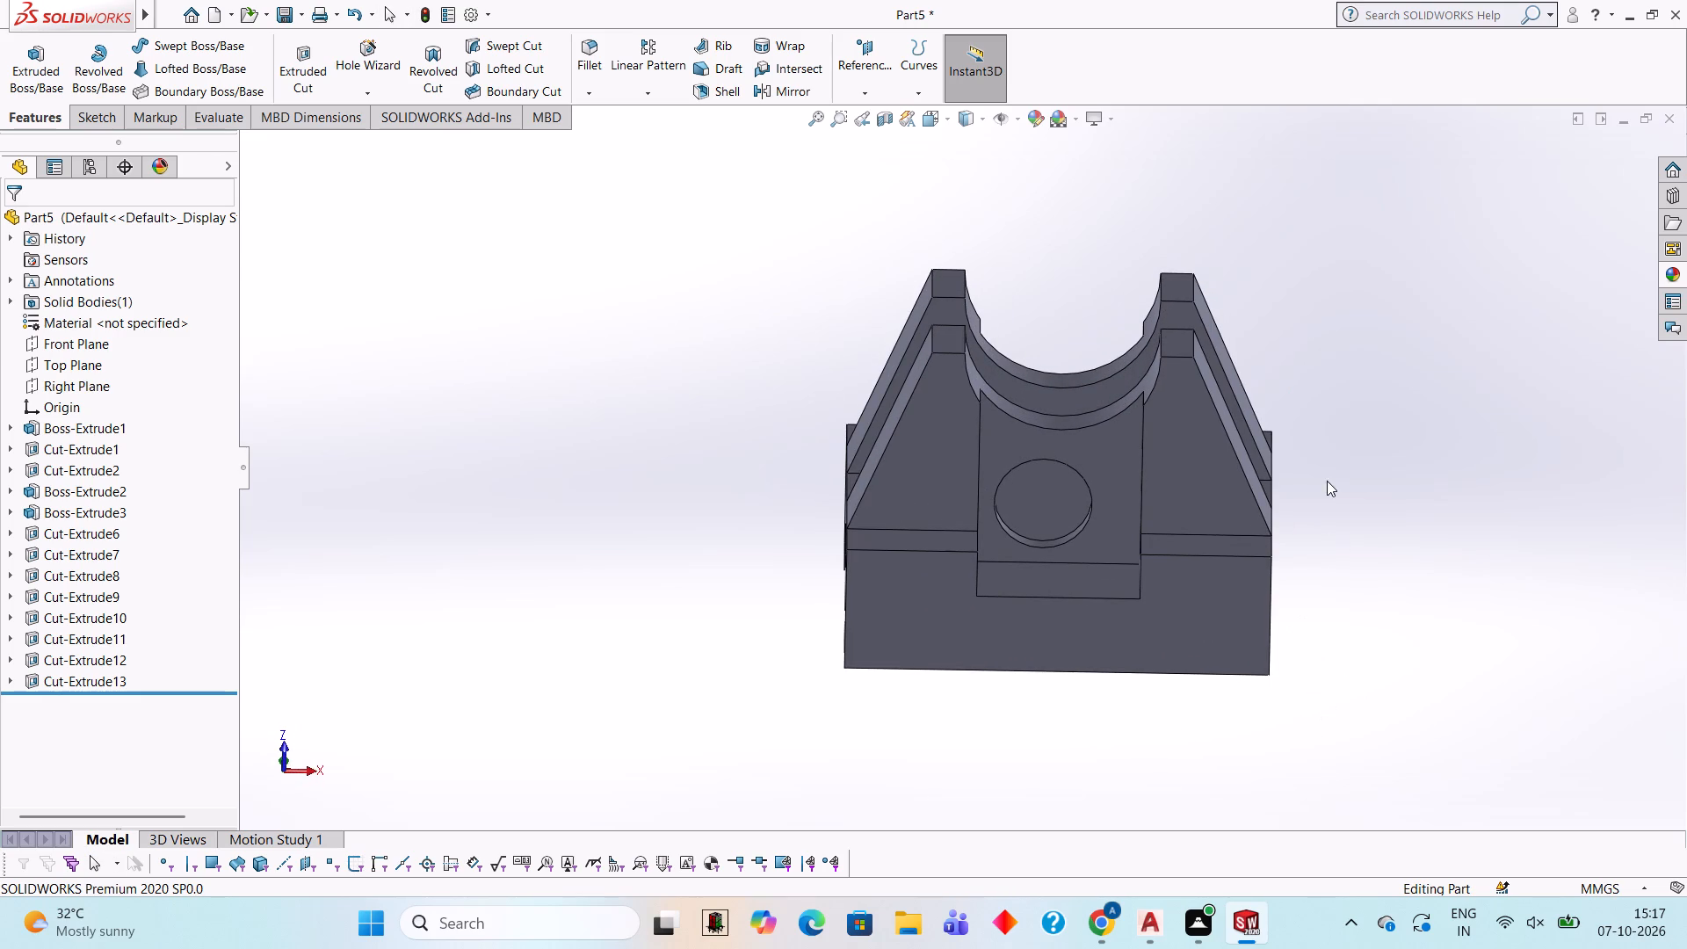
{"action": "middle_click_drag", "start_coordinate": [1325, 481], "coordinate": [1307, 555]}
{"action": "scroll", "coordinate": [1307, 555], "scroll_direction": "down", "scroll_amount": 1}
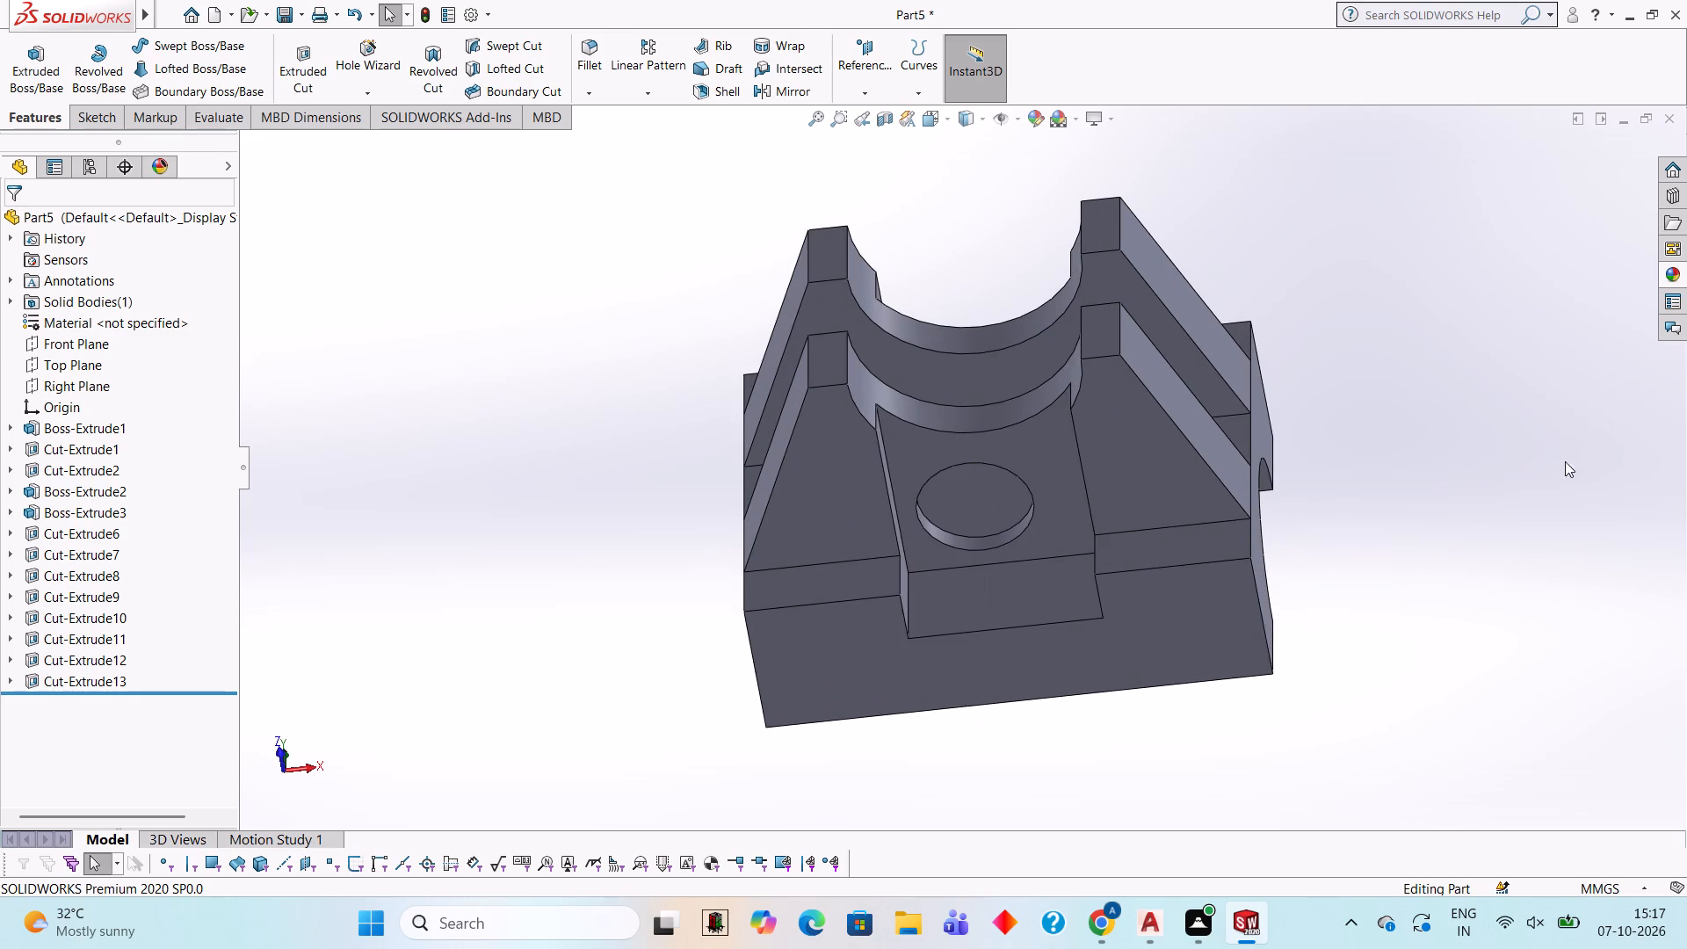
Examine the finished block's sloped uprights, front pocket with circular recess, and rear channel from several angles.
{"action": "scroll", "coordinate": [1206, 677], "scroll_direction": "up", "scroll_amount": 2}
{"action": "middle_click_drag", "start_coordinate": [1206, 677], "coordinate": [1191, 860]}
{"action": "middle_click_drag", "start_coordinate": [1142, 619], "coordinate": [1159, 648]}
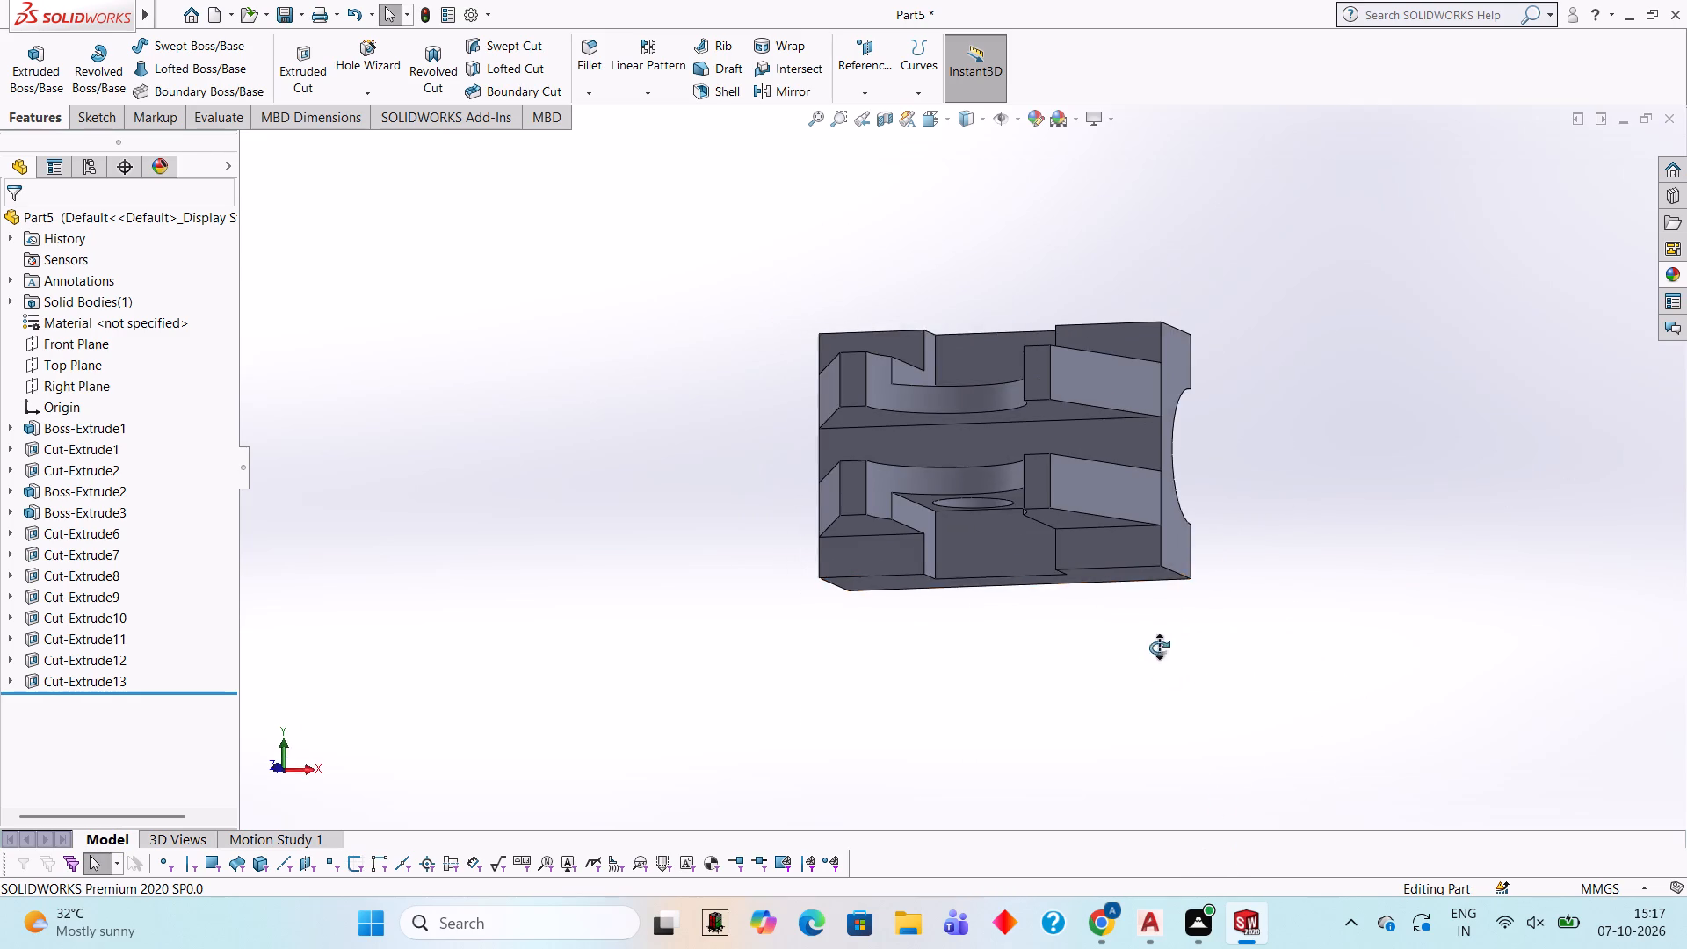
{"action": "middle_click_drag", "start_coordinate": [1159, 648], "coordinate": [1111, 451]}
{"action": "middle_click_drag", "start_coordinate": [1206, 635], "coordinate": [1331, 532]}
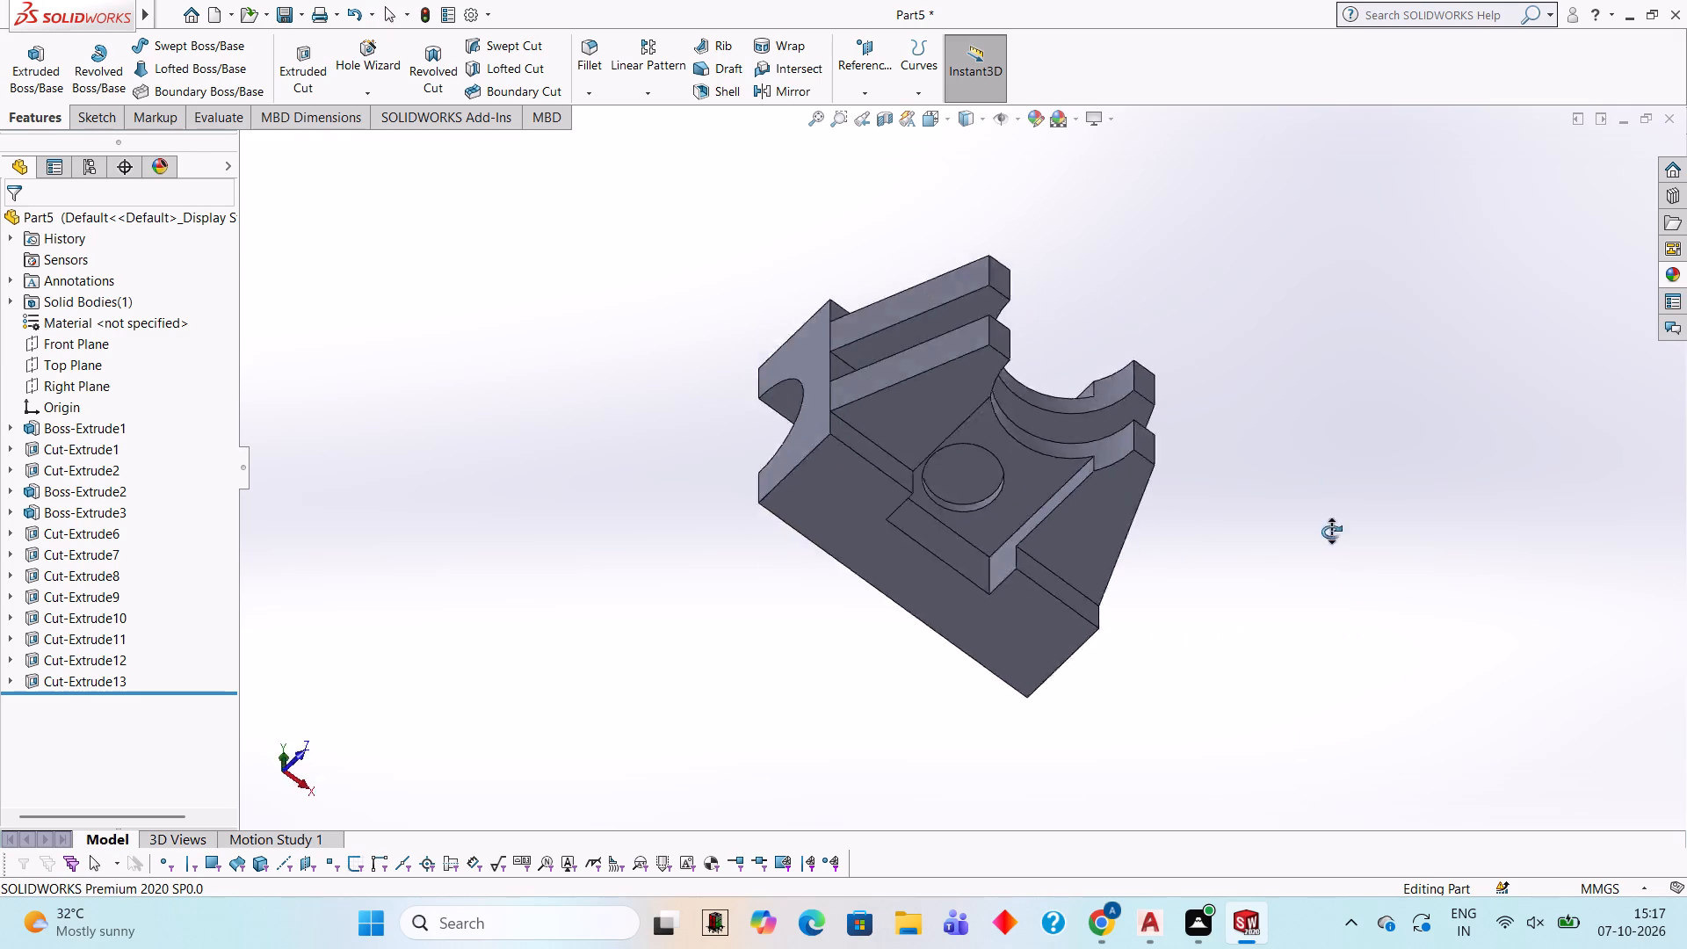
{"action": "middle_click_drag", "start_coordinate": [1331, 532], "coordinate": [1272, 431]}
{"action": "middle_click_drag", "start_coordinate": [1259, 551], "coordinate": [1236, 729]}
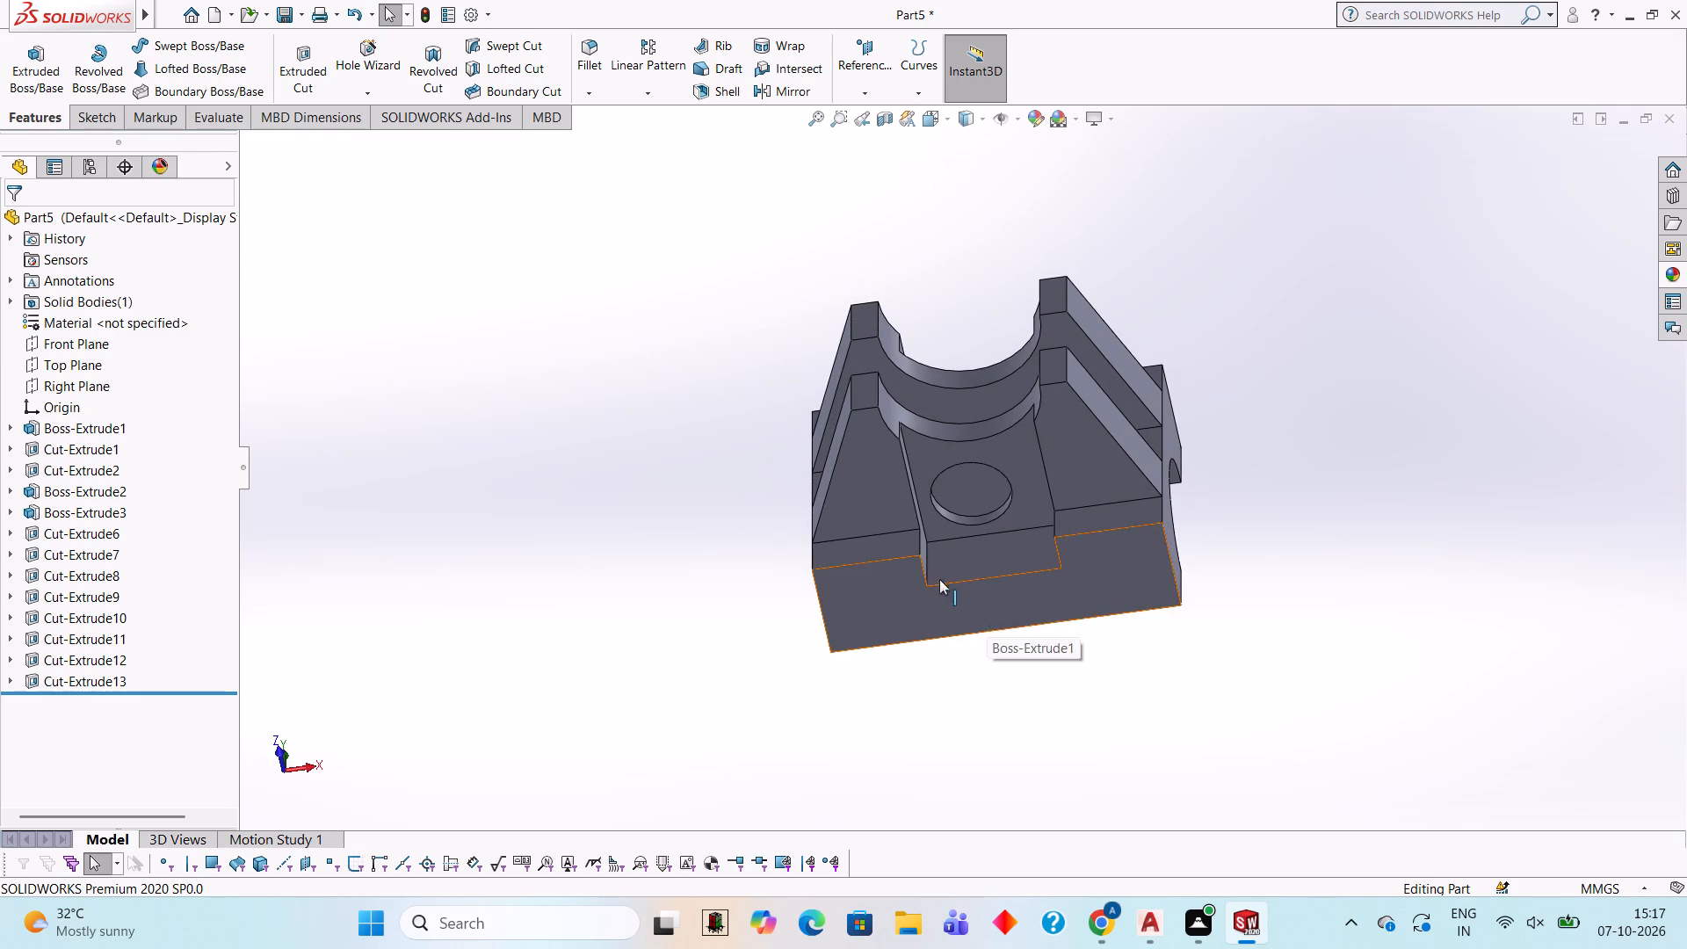
{"action": "middle_click_drag", "start_coordinate": [935, 578], "coordinate": [1023, 716]}
{"action": "middle_click_drag", "start_coordinate": [1305, 526], "coordinate": [1254, 471]}
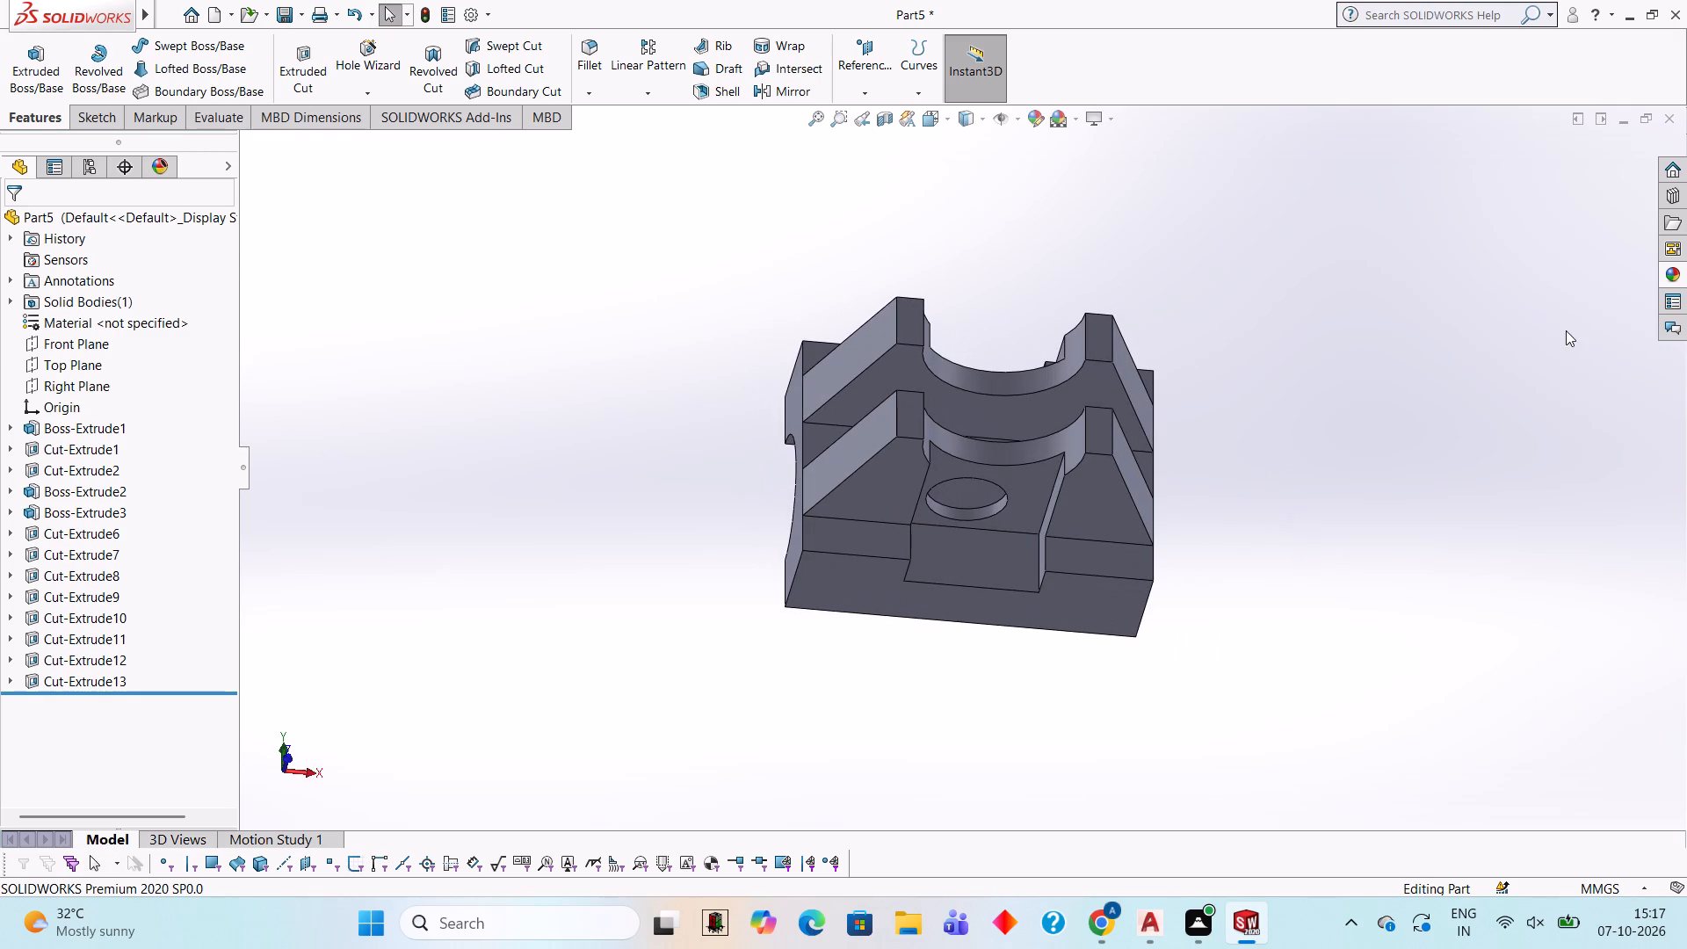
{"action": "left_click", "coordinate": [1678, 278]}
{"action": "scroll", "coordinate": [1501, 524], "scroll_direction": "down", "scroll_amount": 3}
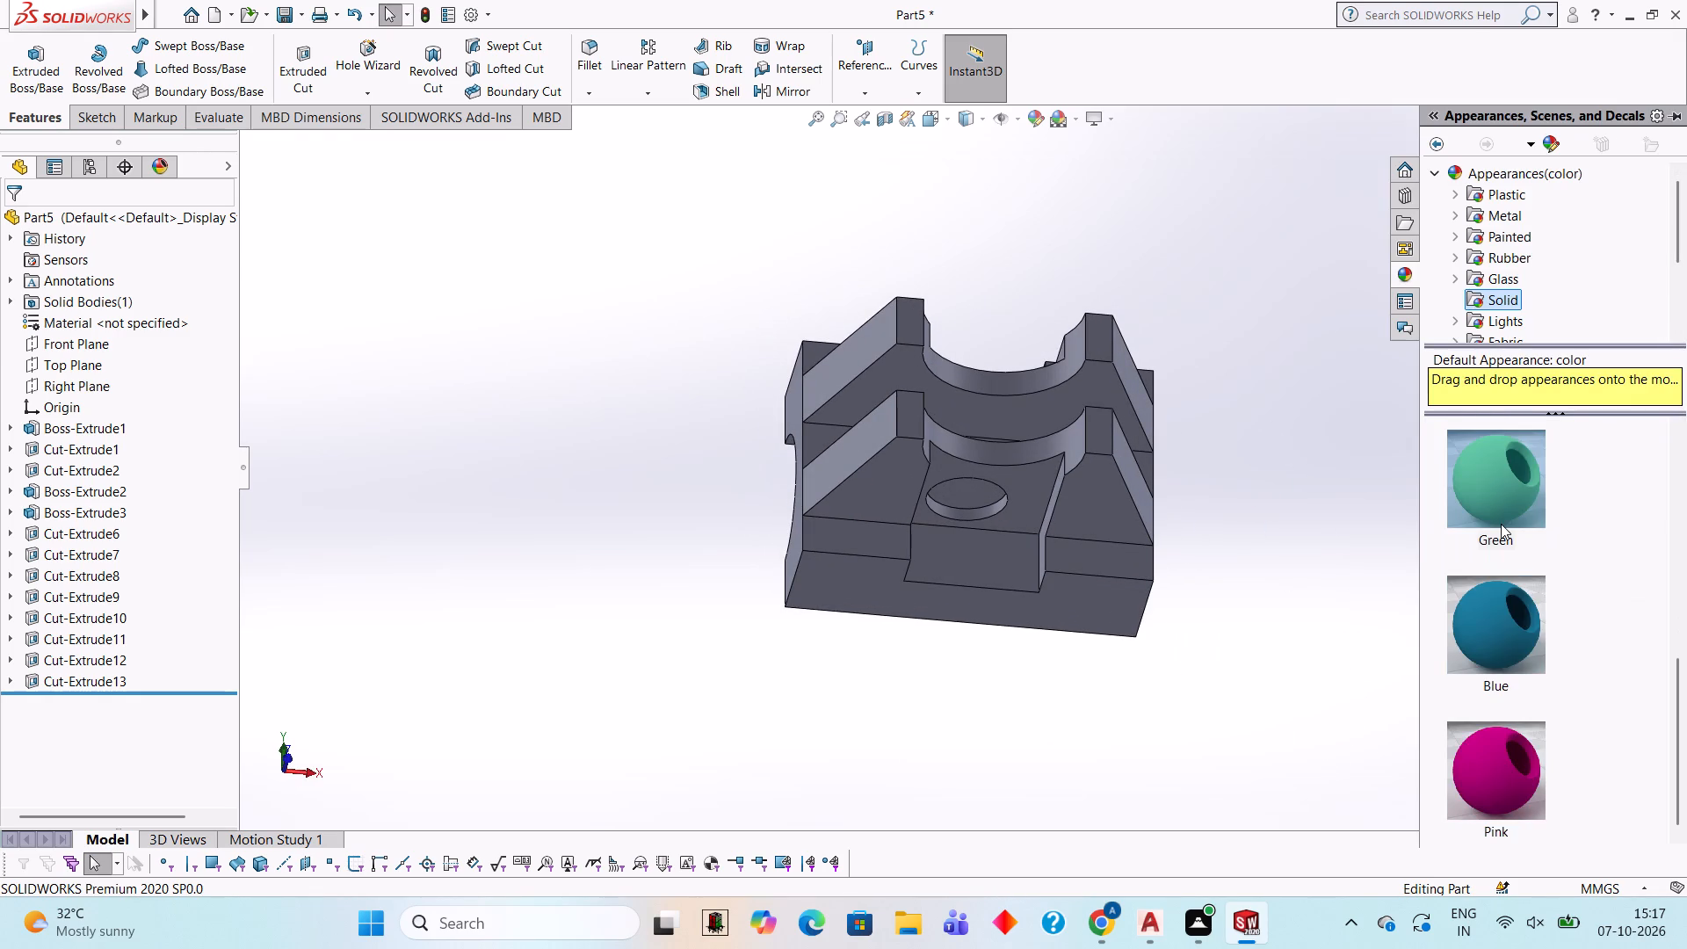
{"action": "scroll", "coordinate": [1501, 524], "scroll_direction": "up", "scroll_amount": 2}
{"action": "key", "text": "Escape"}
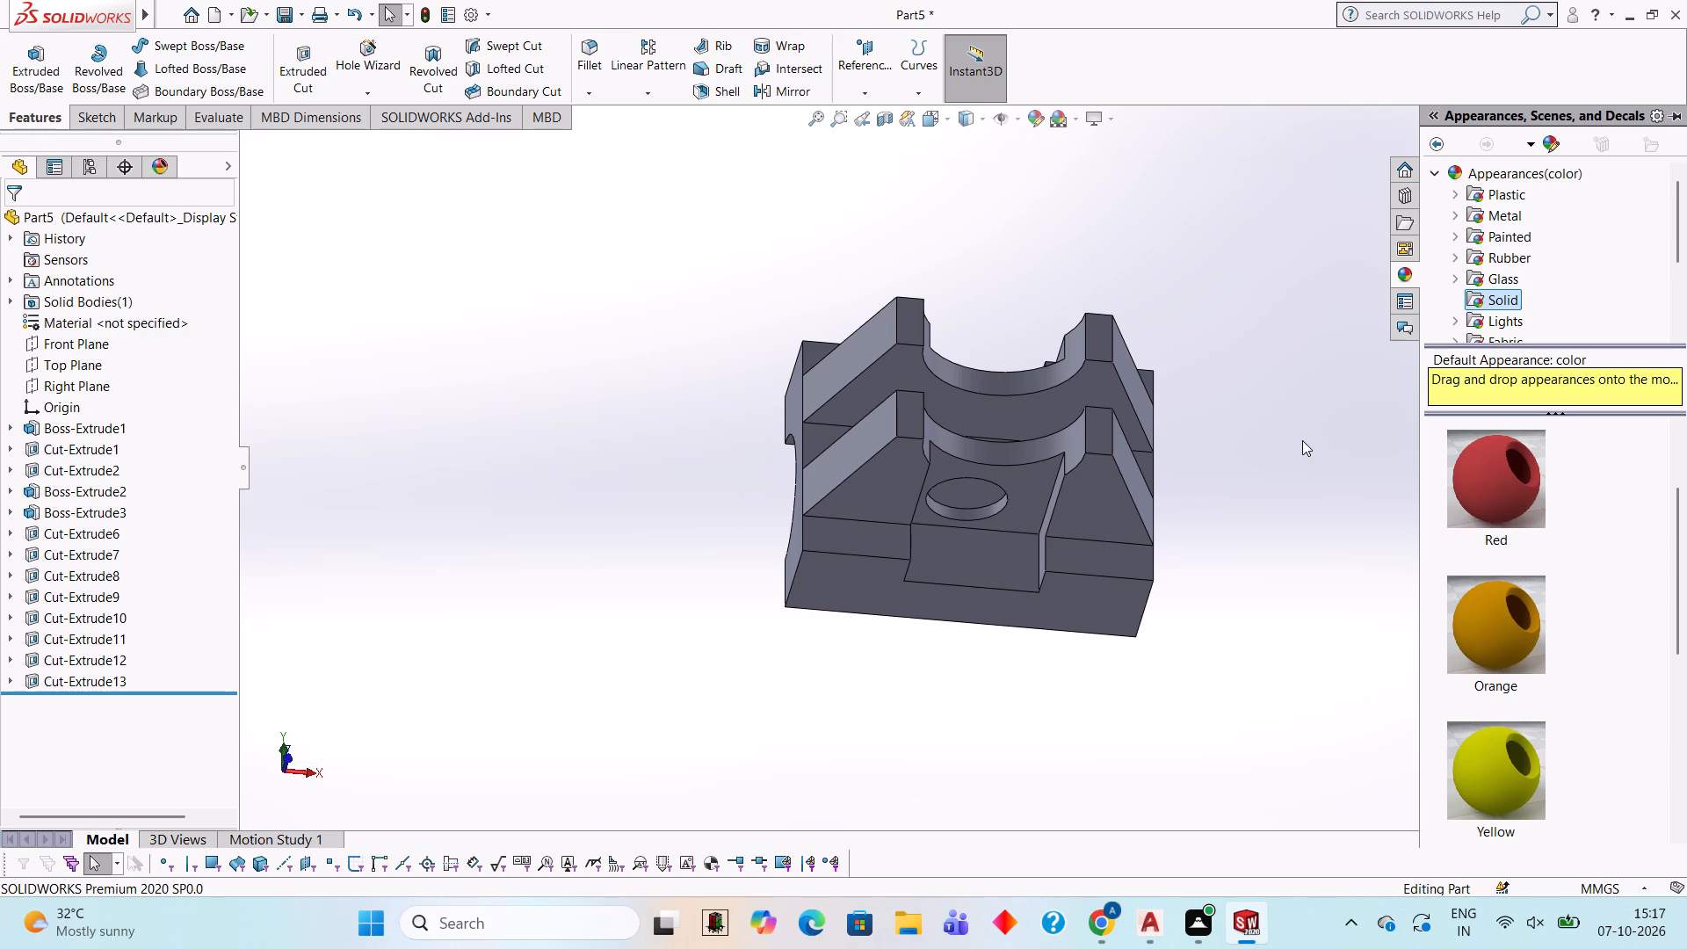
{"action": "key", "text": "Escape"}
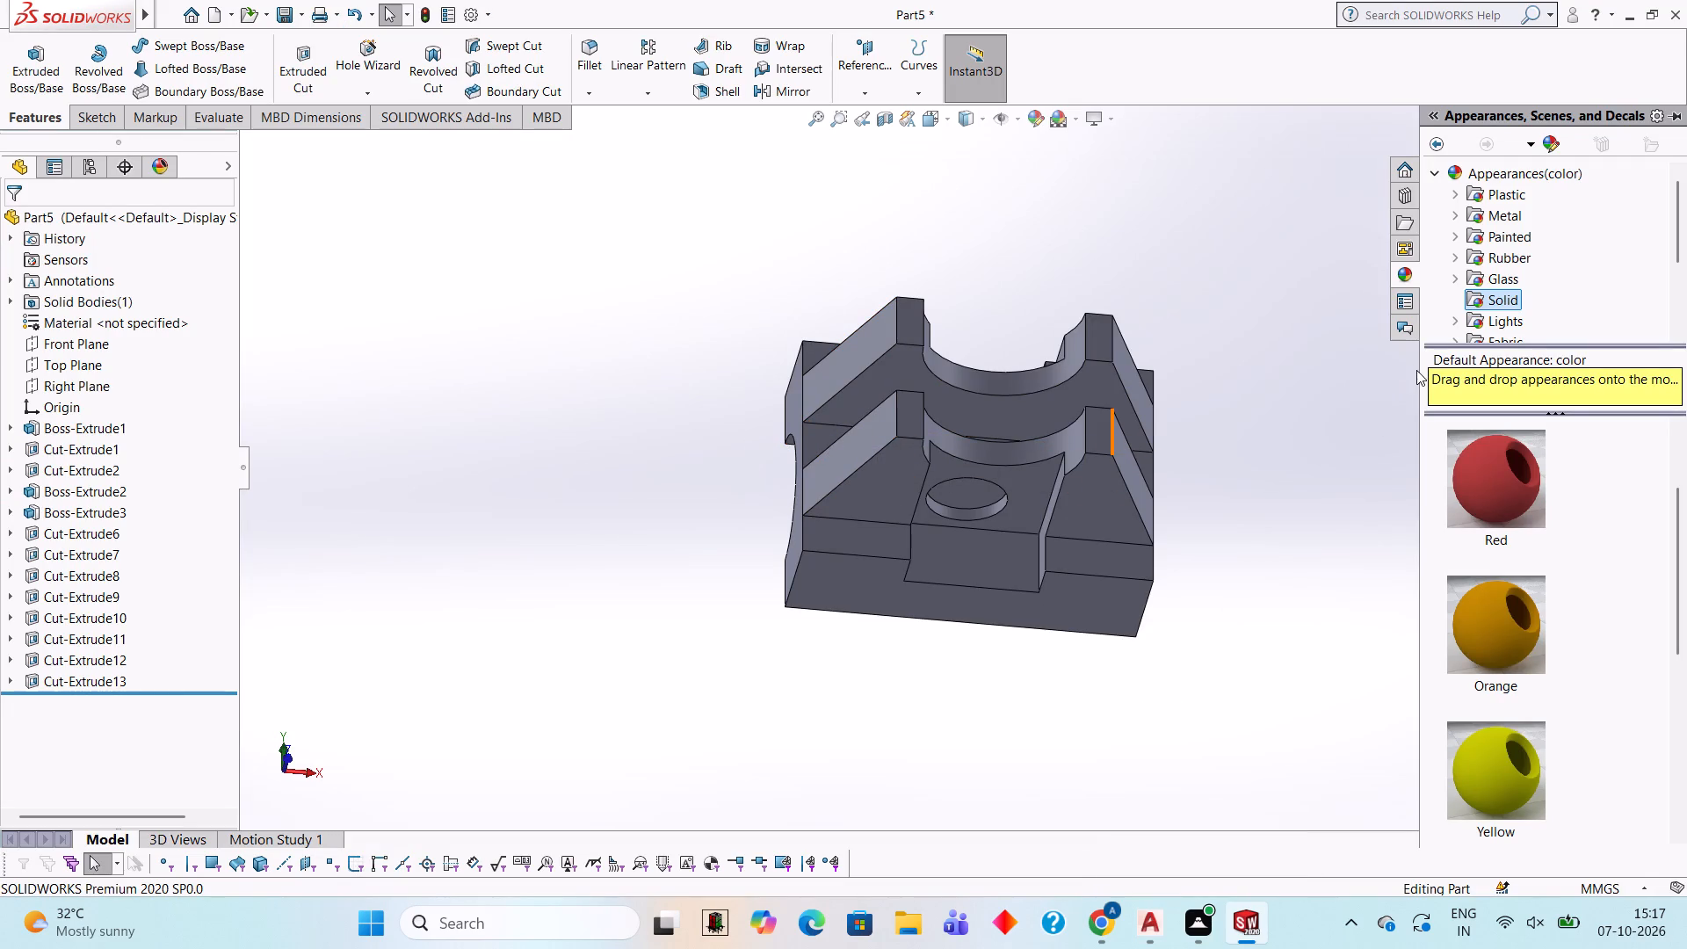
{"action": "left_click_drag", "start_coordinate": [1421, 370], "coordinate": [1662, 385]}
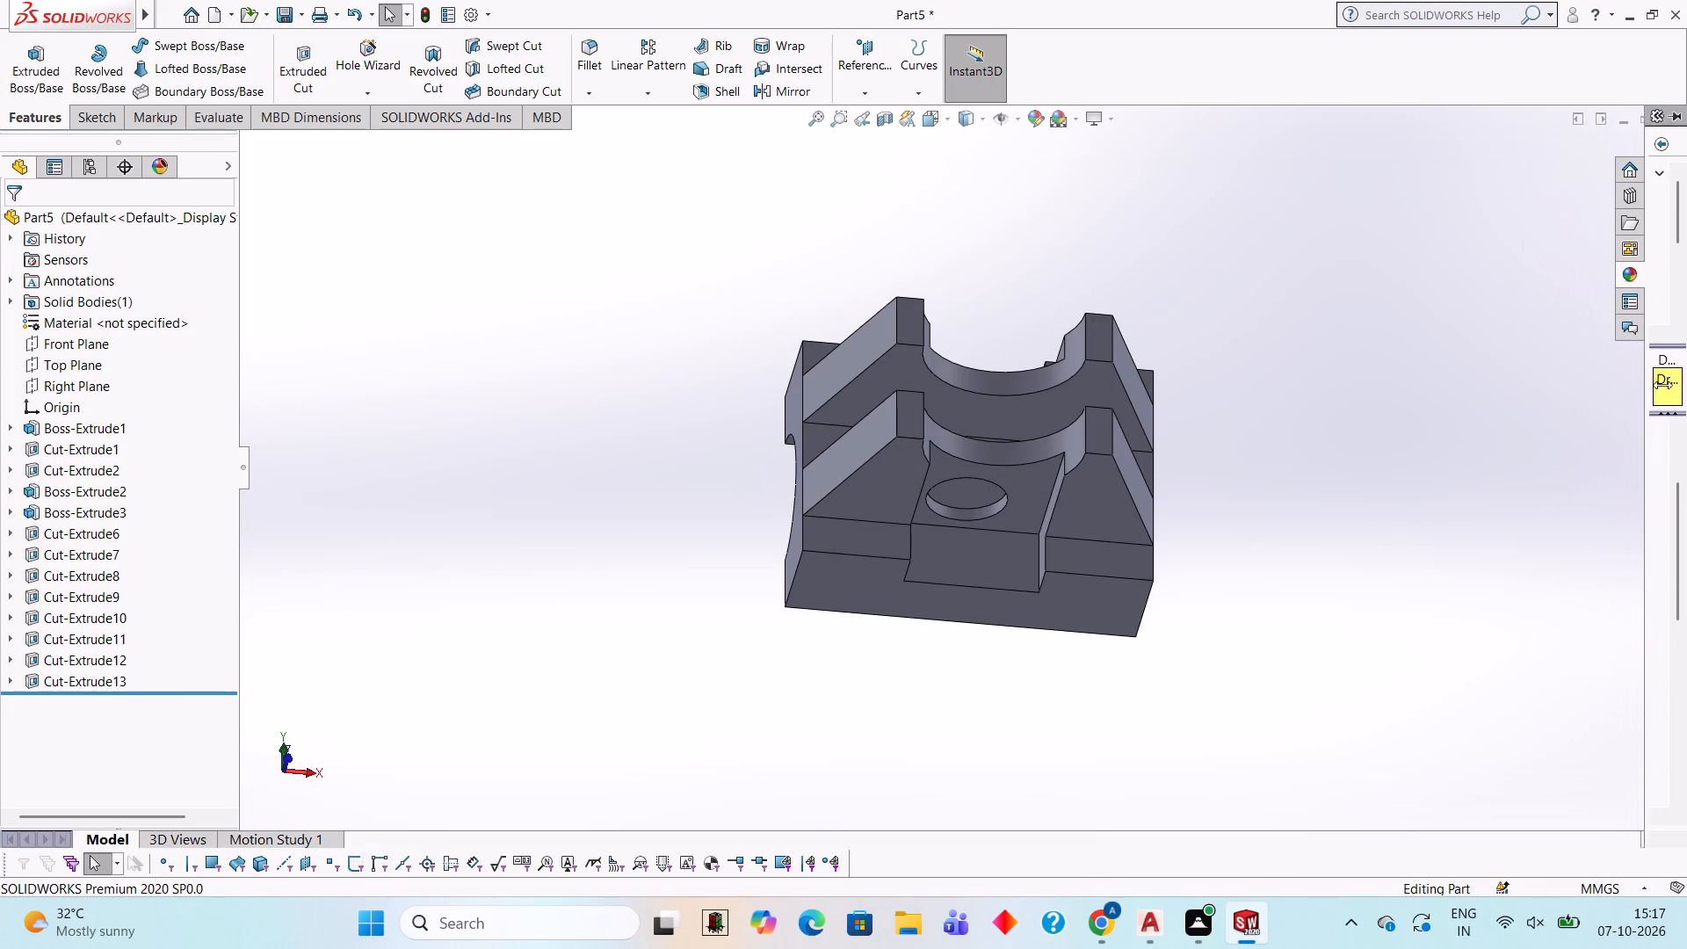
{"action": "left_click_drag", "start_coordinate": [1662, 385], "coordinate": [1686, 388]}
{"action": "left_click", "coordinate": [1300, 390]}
Inspect the model from the rear, sides, top and underside, checking the semicircular channel, saddle cuts, slots and circular recesses.
{"action": "middle_click_drag", "start_coordinate": [1176, 404], "coordinate": [1367, 740]}
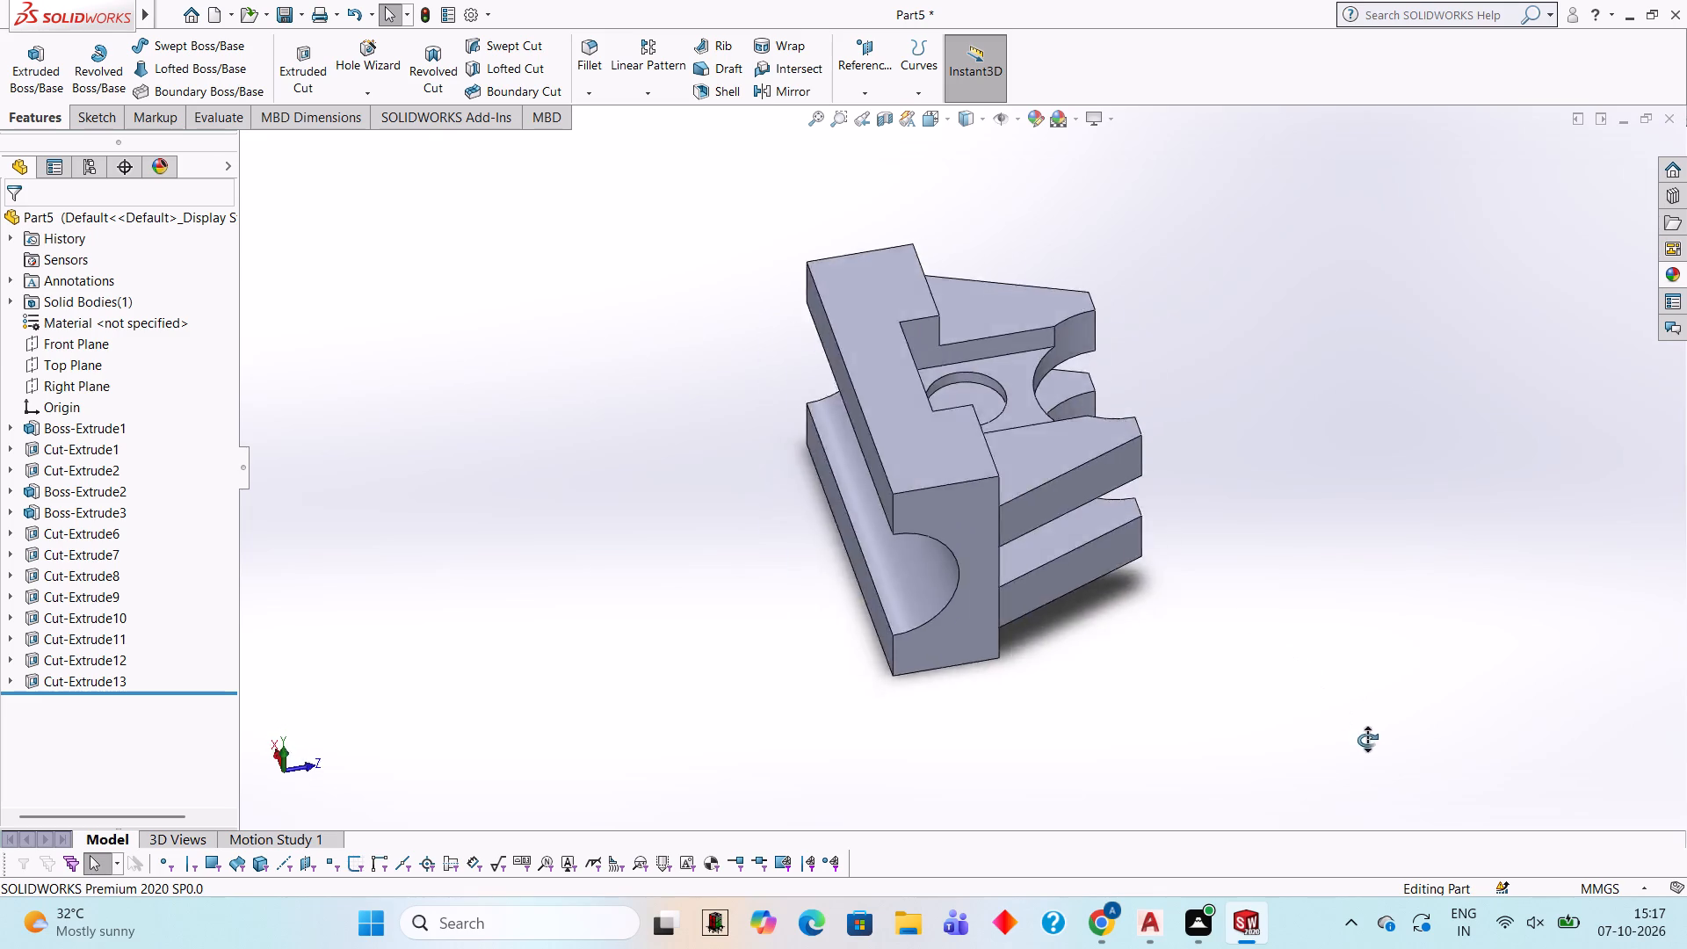
{"action": "middle_click_drag", "start_coordinate": [1367, 740], "coordinate": [1519, 637]}
{"action": "middle_click_drag", "start_coordinate": [1071, 482], "coordinate": [1283, 355]}
{"action": "scroll", "coordinate": [1284, 381], "scroll_direction": "up", "scroll_amount": 1}
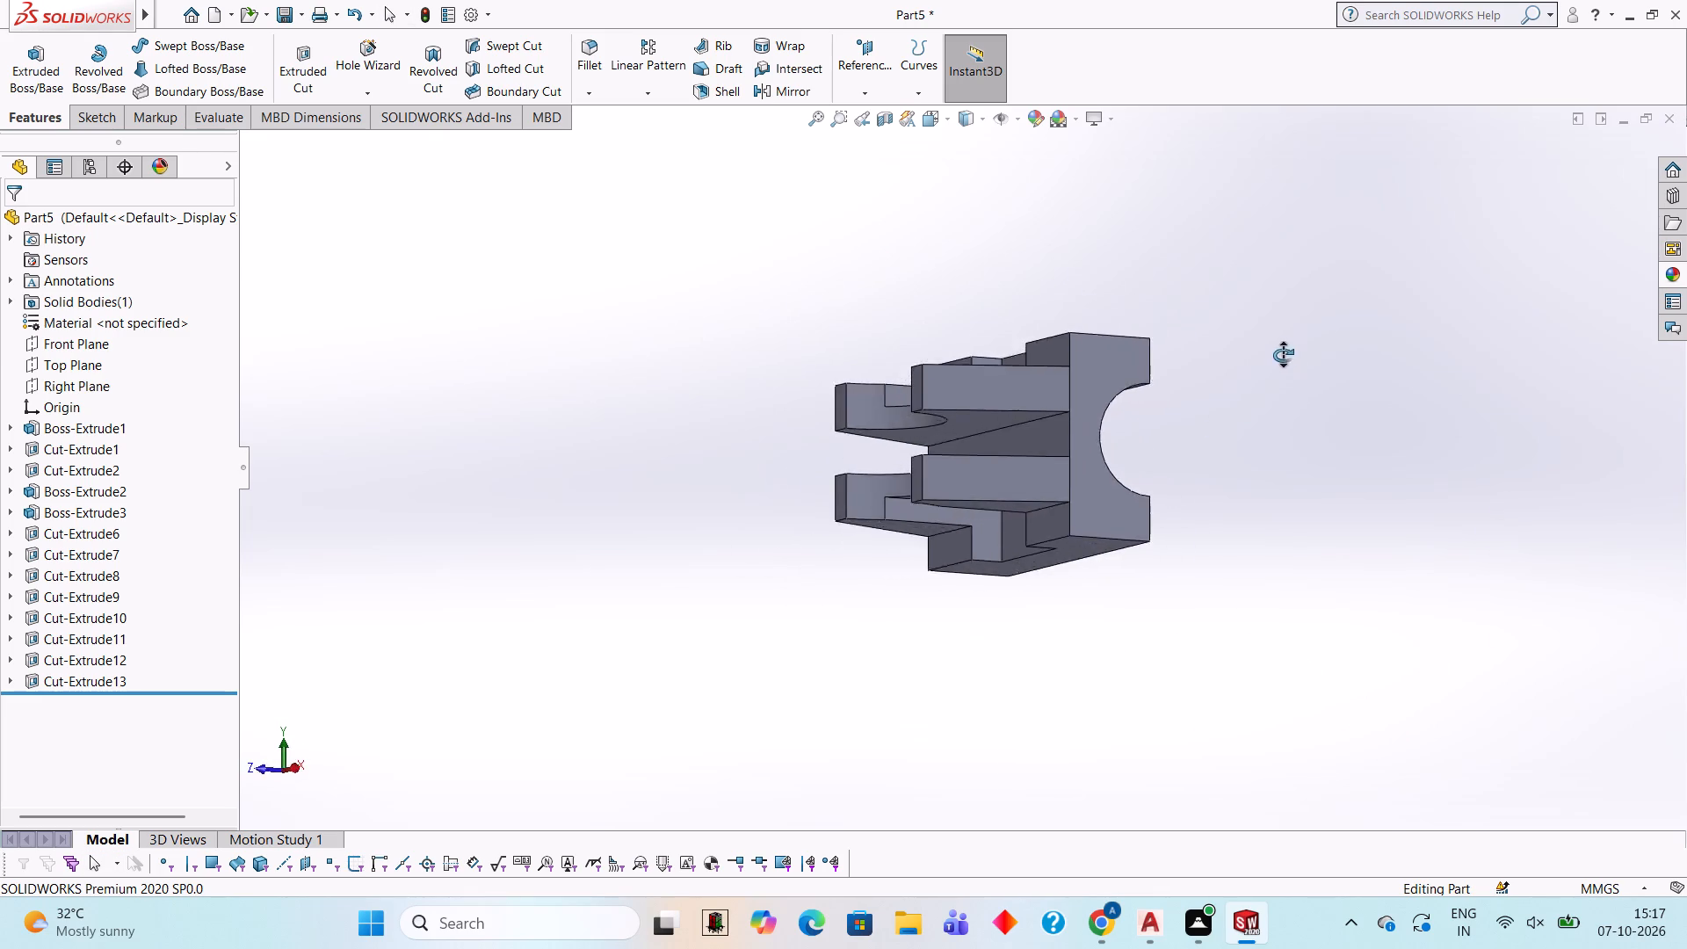
{"action": "middle_click_drag", "start_coordinate": [1283, 355], "coordinate": [1355, 462]}
{"action": "middle_click_drag", "start_coordinate": [1373, 468], "coordinate": [1389, 475]}
{"action": "middle_click_drag", "start_coordinate": [1155, 544], "coordinate": [1201, 342]}
{"action": "middle_click_drag", "start_coordinate": [1119, 387], "coordinate": [884, 721]}
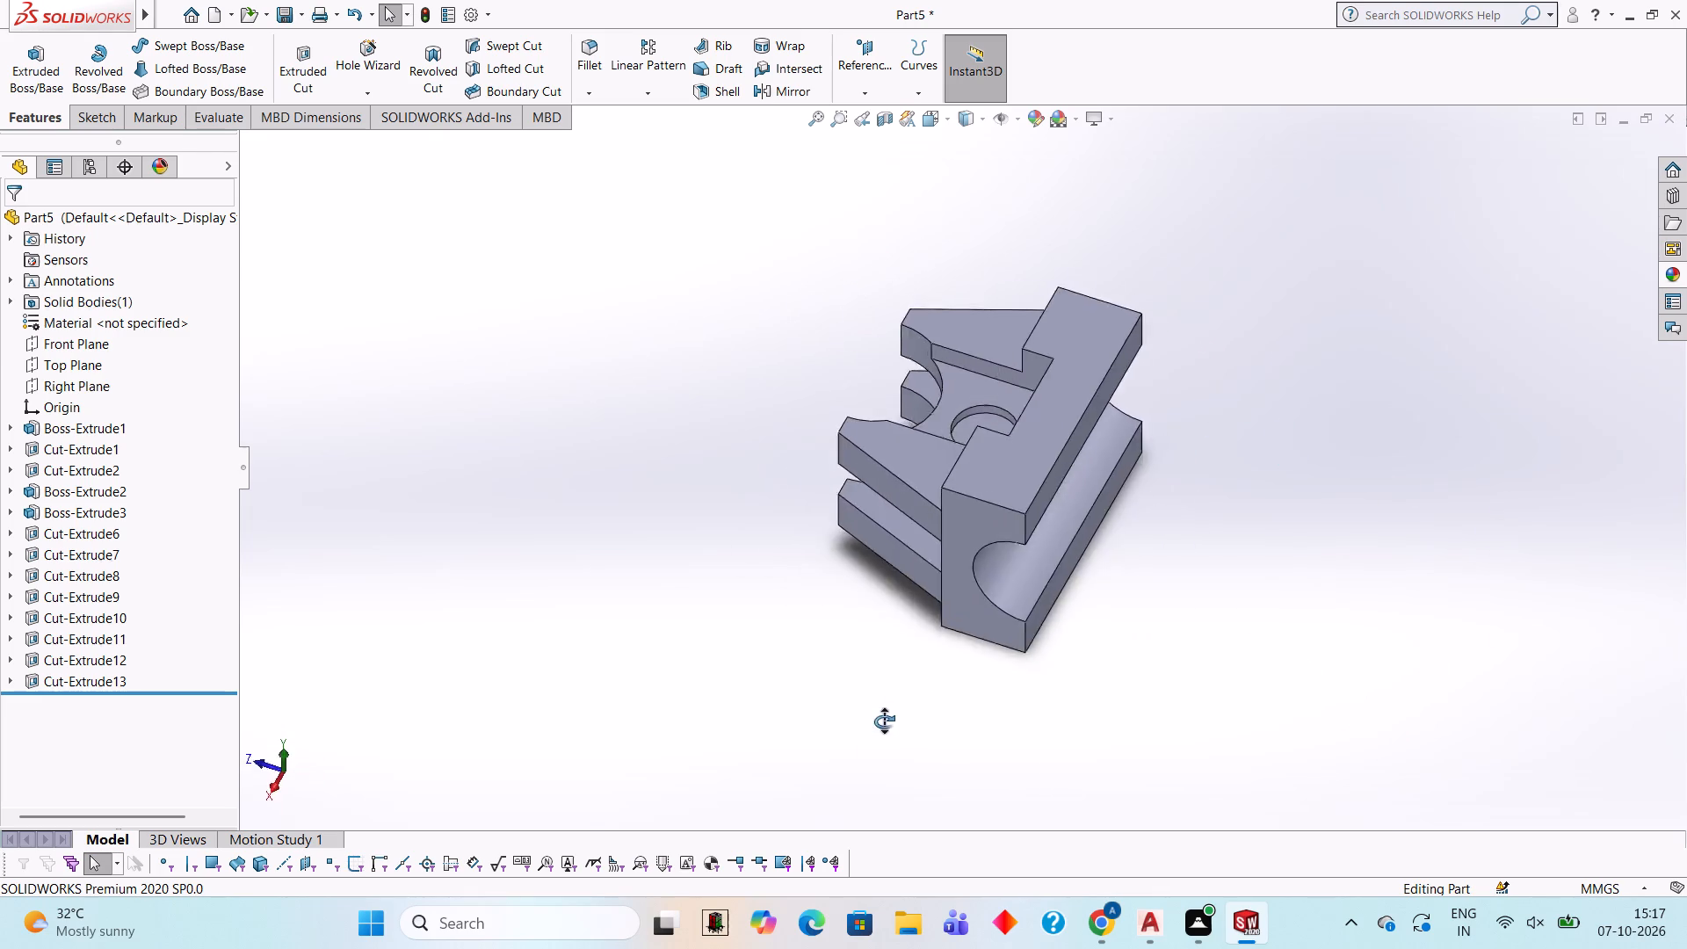
{"action": "middle_click_drag", "start_coordinate": [884, 721], "coordinate": [800, 786]}
{"action": "middle_click_drag", "start_coordinate": [1083, 438], "coordinate": [1088, 633]}
{"action": "scroll", "coordinate": [991, 437], "scroll_direction": "down", "scroll_amount": 12}
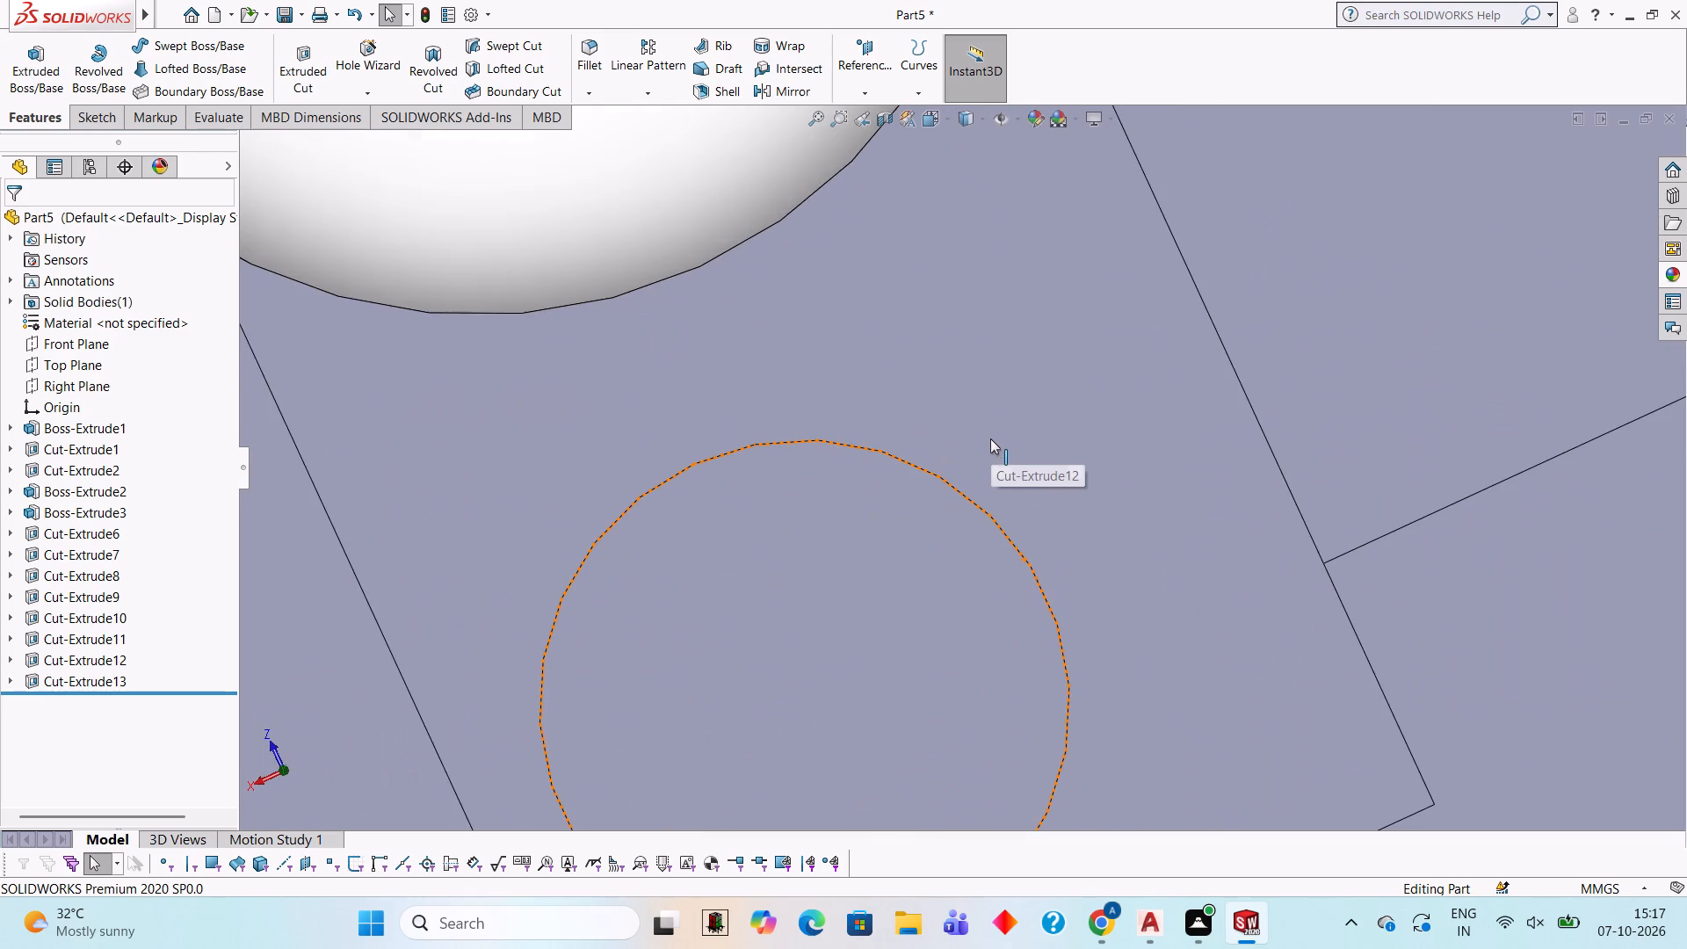
{"action": "scroll", "coordinate": [988, 441], "scroll_direction": "up", "scroll_amount": 7}
{"action": "middle_click_drag", "start_coordinate": [1012, 491], "coordinate": [1255, 286]}
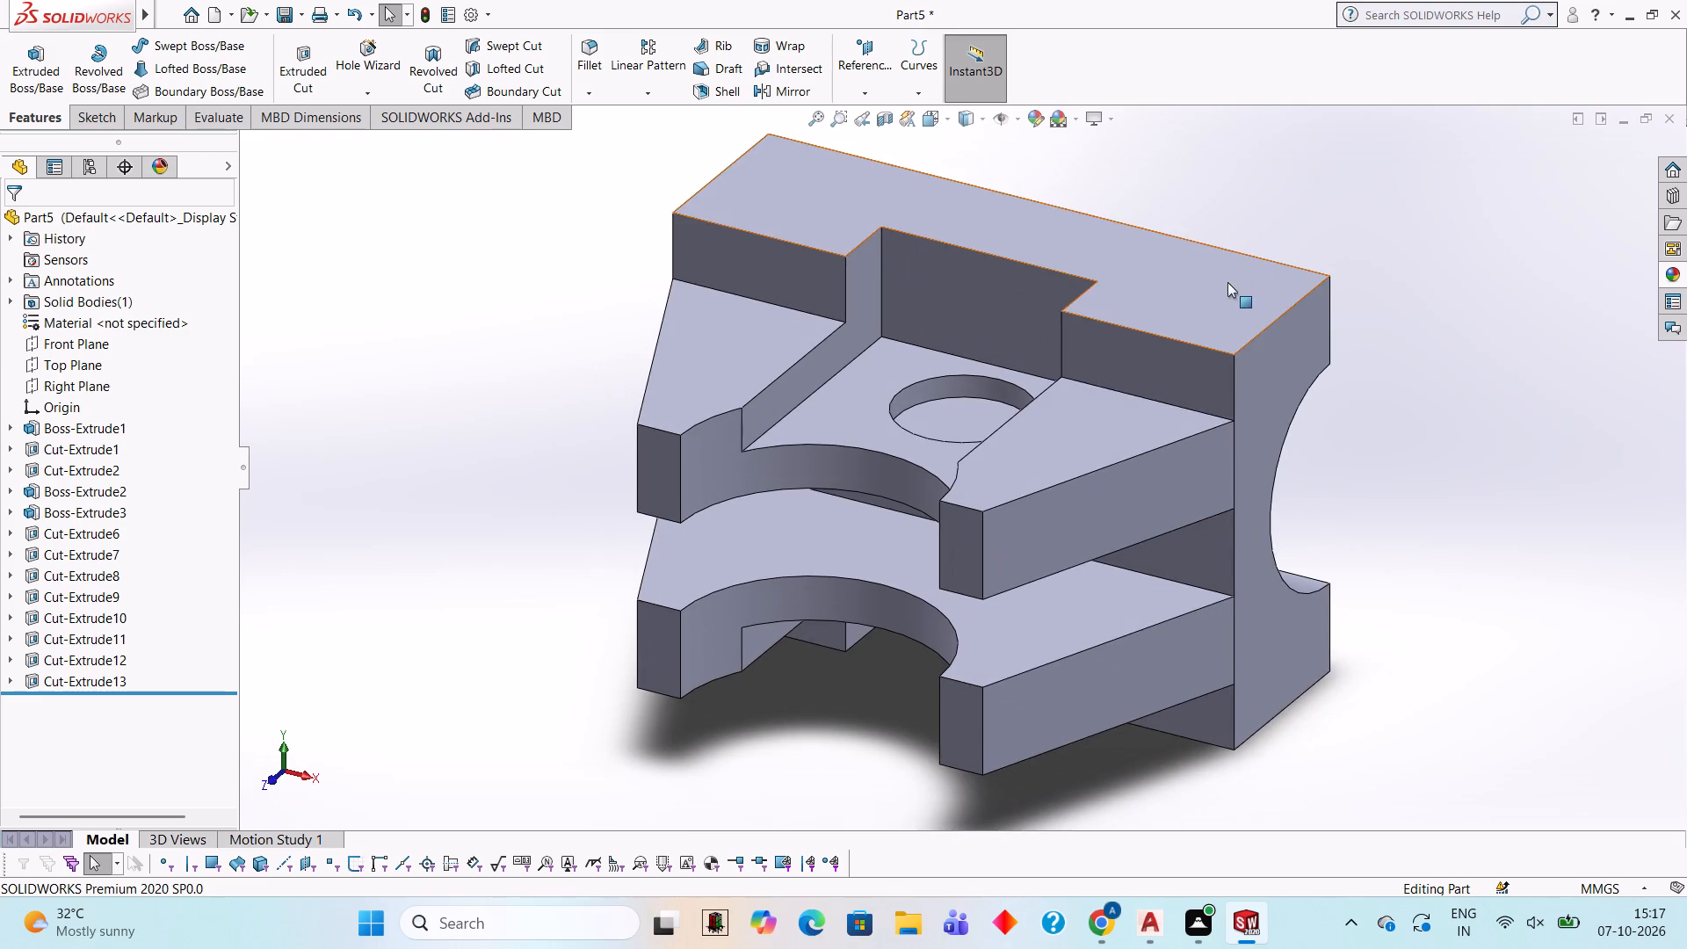
{"action": "scroll", "coordinate": [1042, 472], "scroll_direction": "up", "scroll_amount": 4}
{"action": "middle_click_drag", "start_coordinate": [1042, 506], "coordinate": [1136, 276]}
{"action": "scroll", "coordinate": [997, 611], "scroll_direction": "up", "scroll_amount": 1}
{"action": "middle_click_drag", "start_coordinate": [997, 611], "coordinate": [1068, 411]}
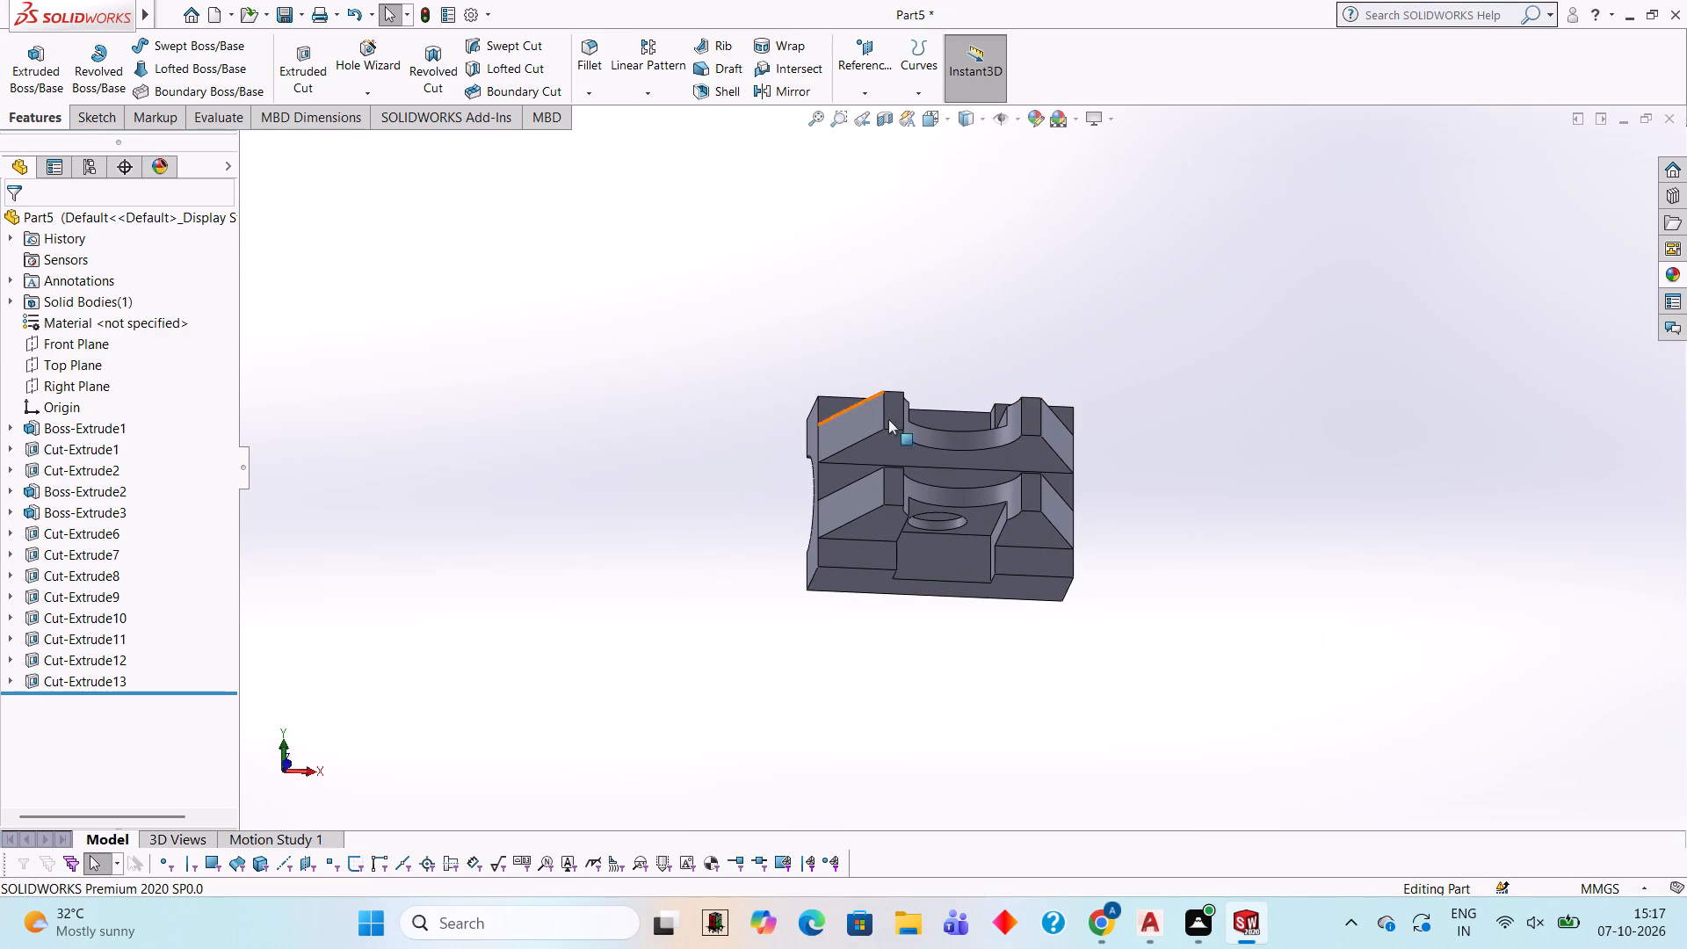
{"action": "middle_click_drag", "start_coordinate": [909, 435], "coordinate": [954, 474]}
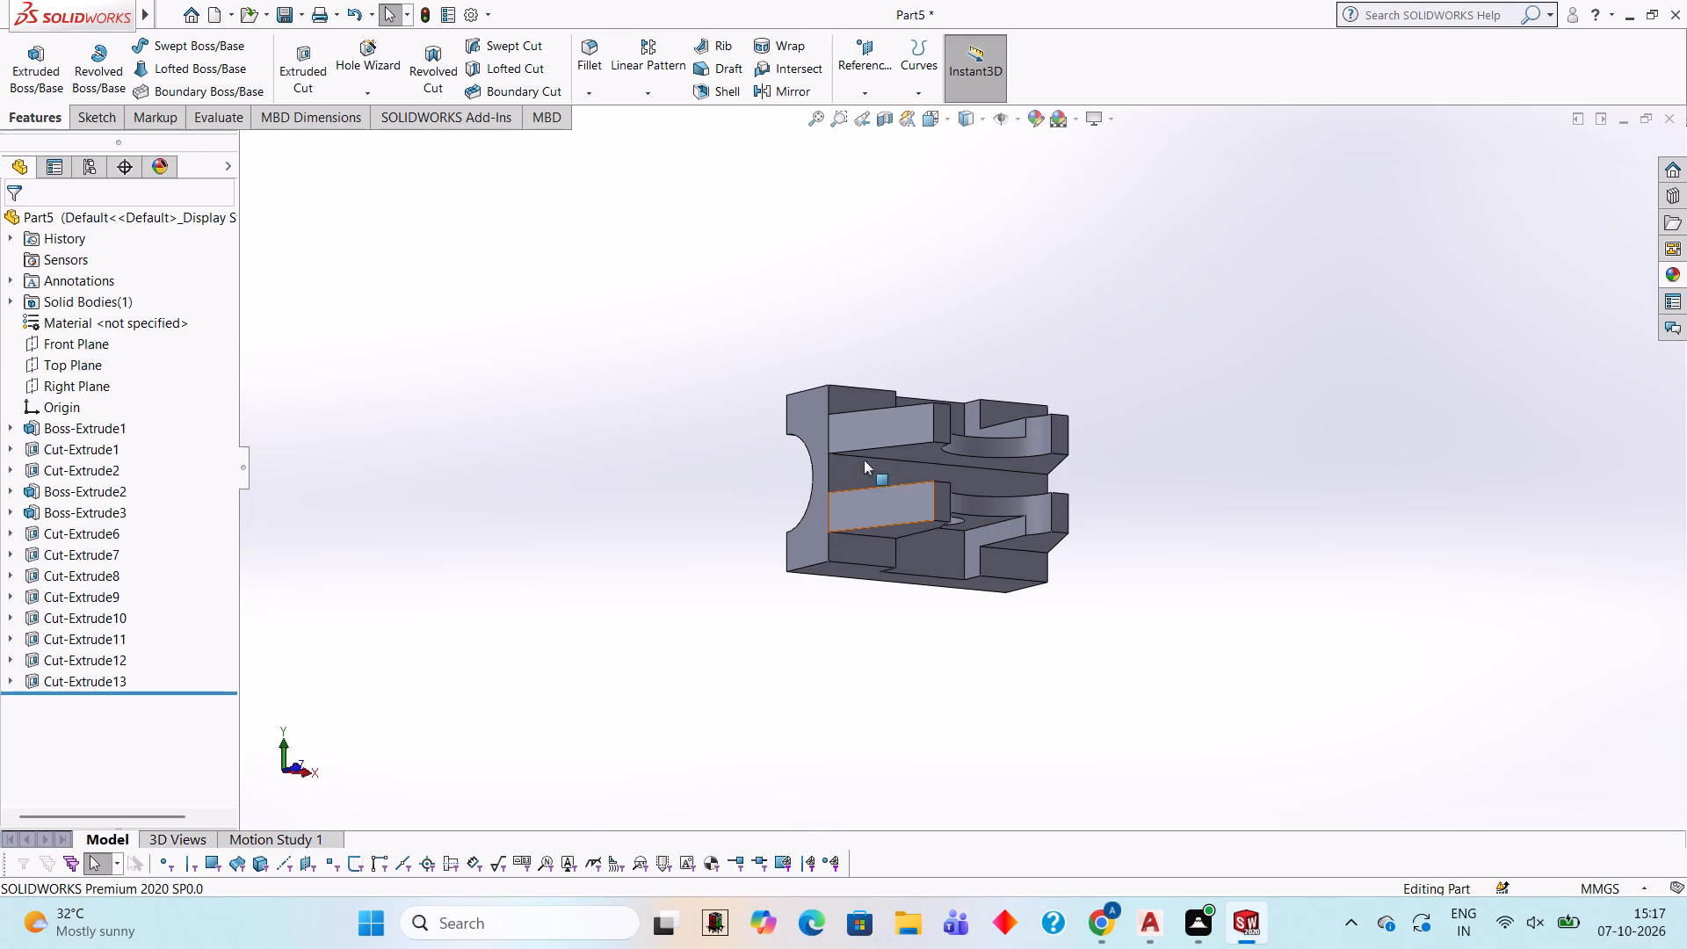
{"action": "middle_click_drag", "start_coordinate": [896, 417], "coordinate": [960, 493]}
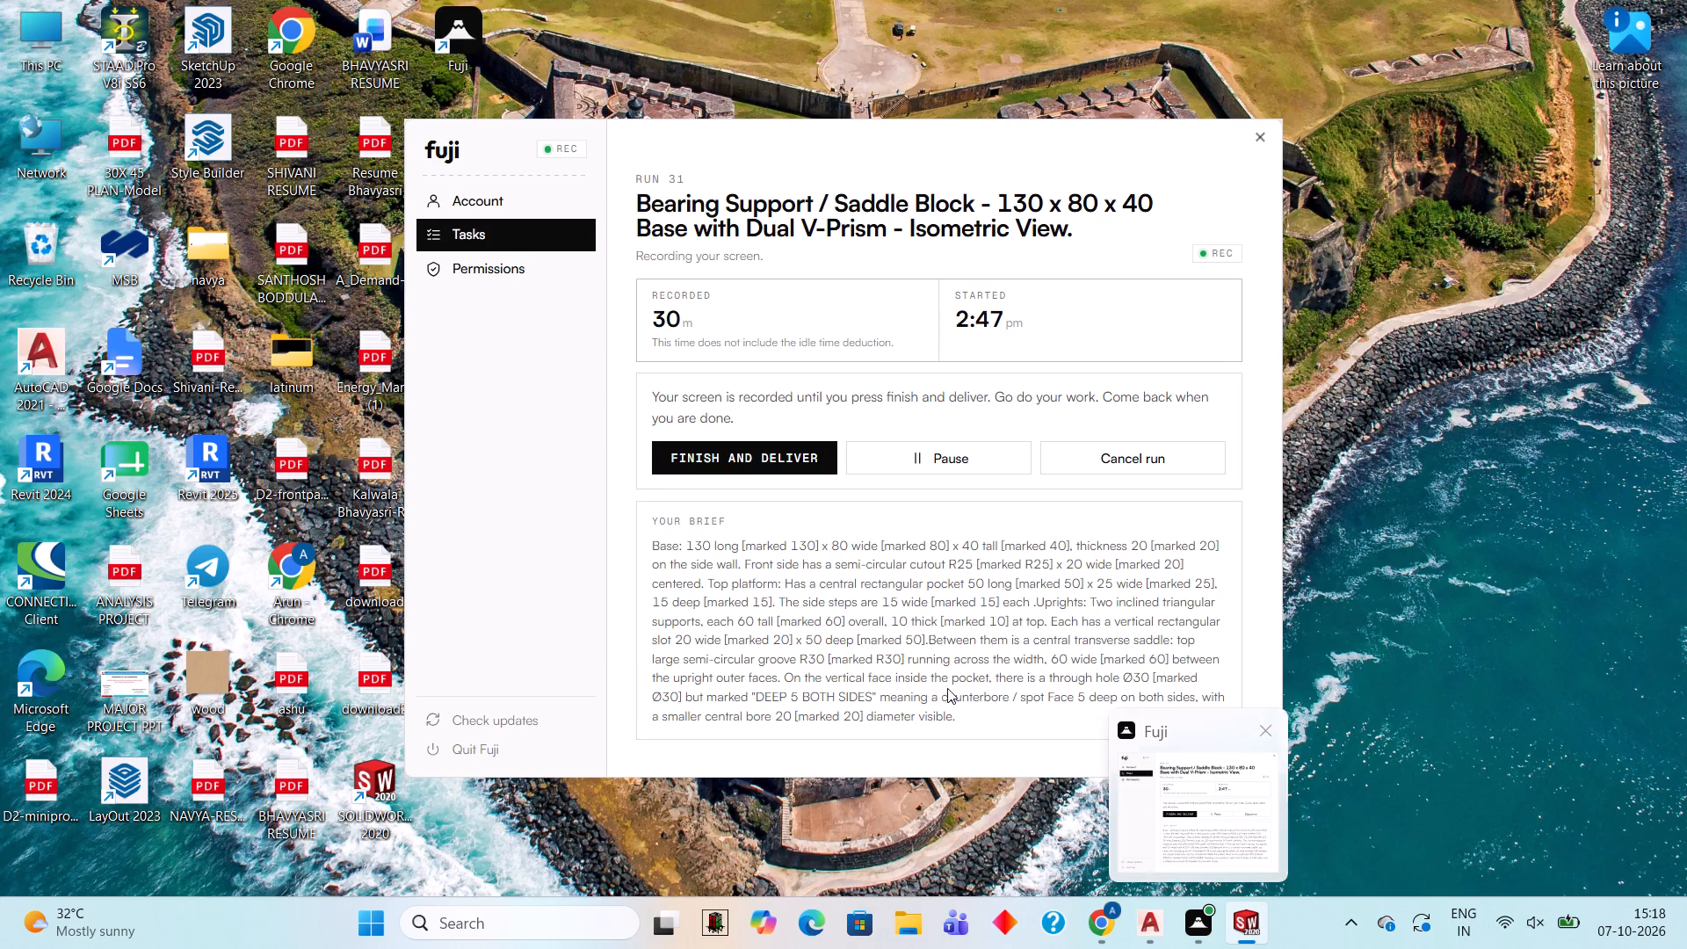
{"action": "middle_click_drag", "start_coordinate": [1138, 516], "coordinate": [1006, 314]}
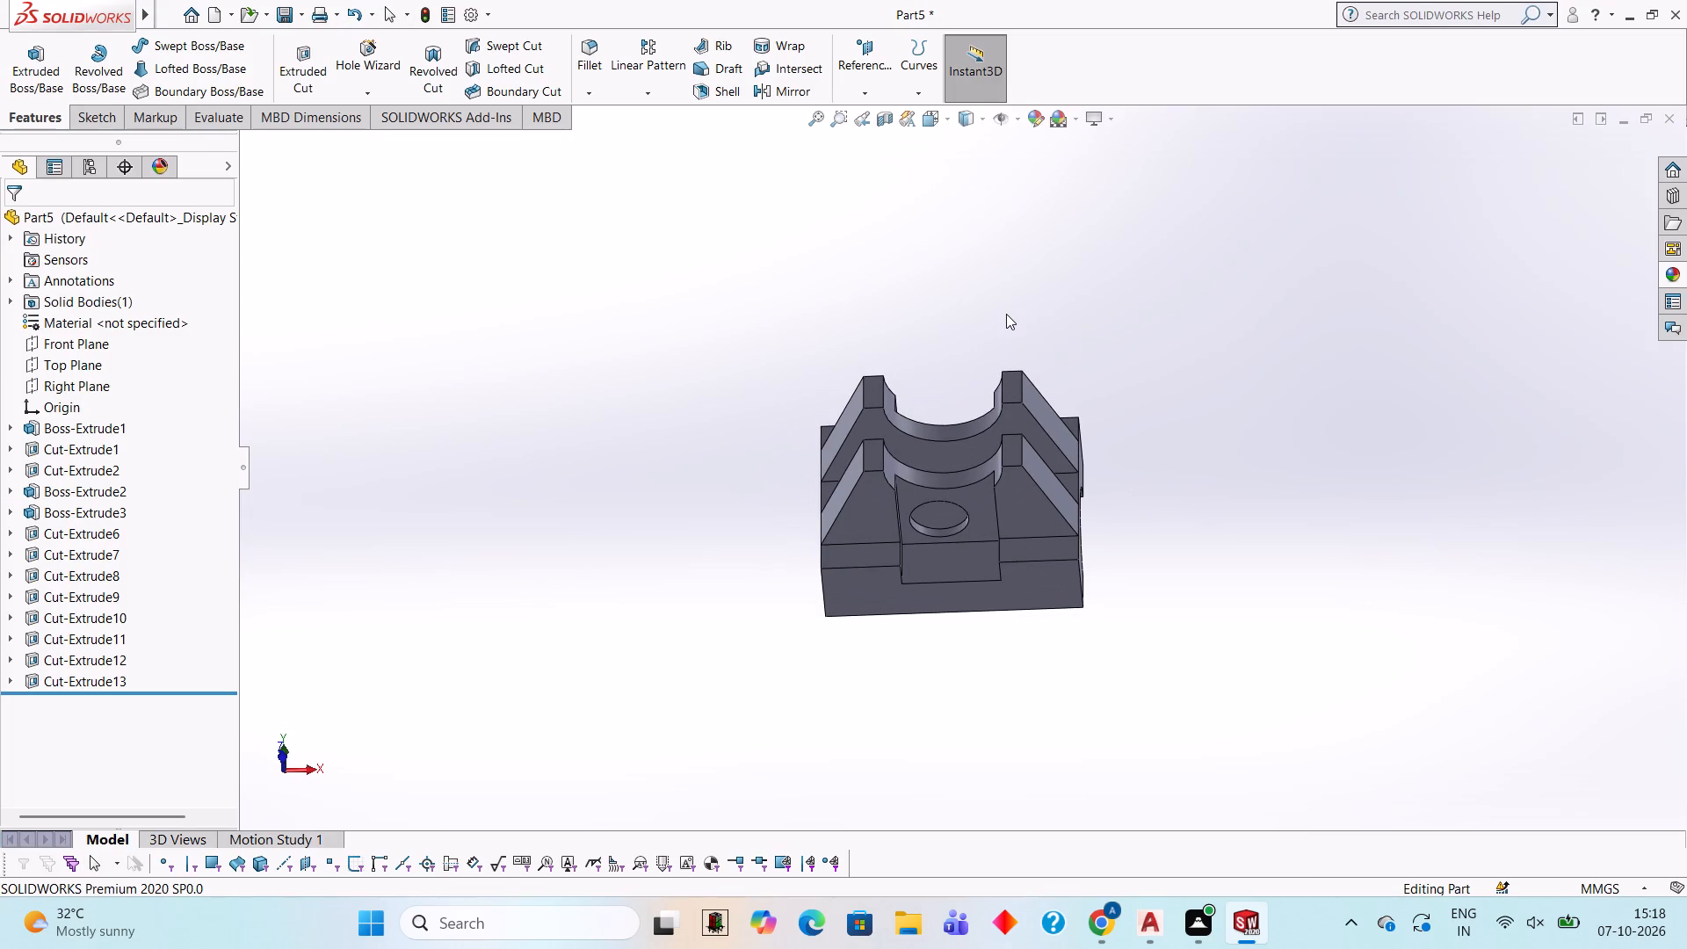
Save the part in the Documents folder as a SOLIDWORKS Part named BEARING SUPPORT.
{"action": "key", "text": "ctrl+s"}
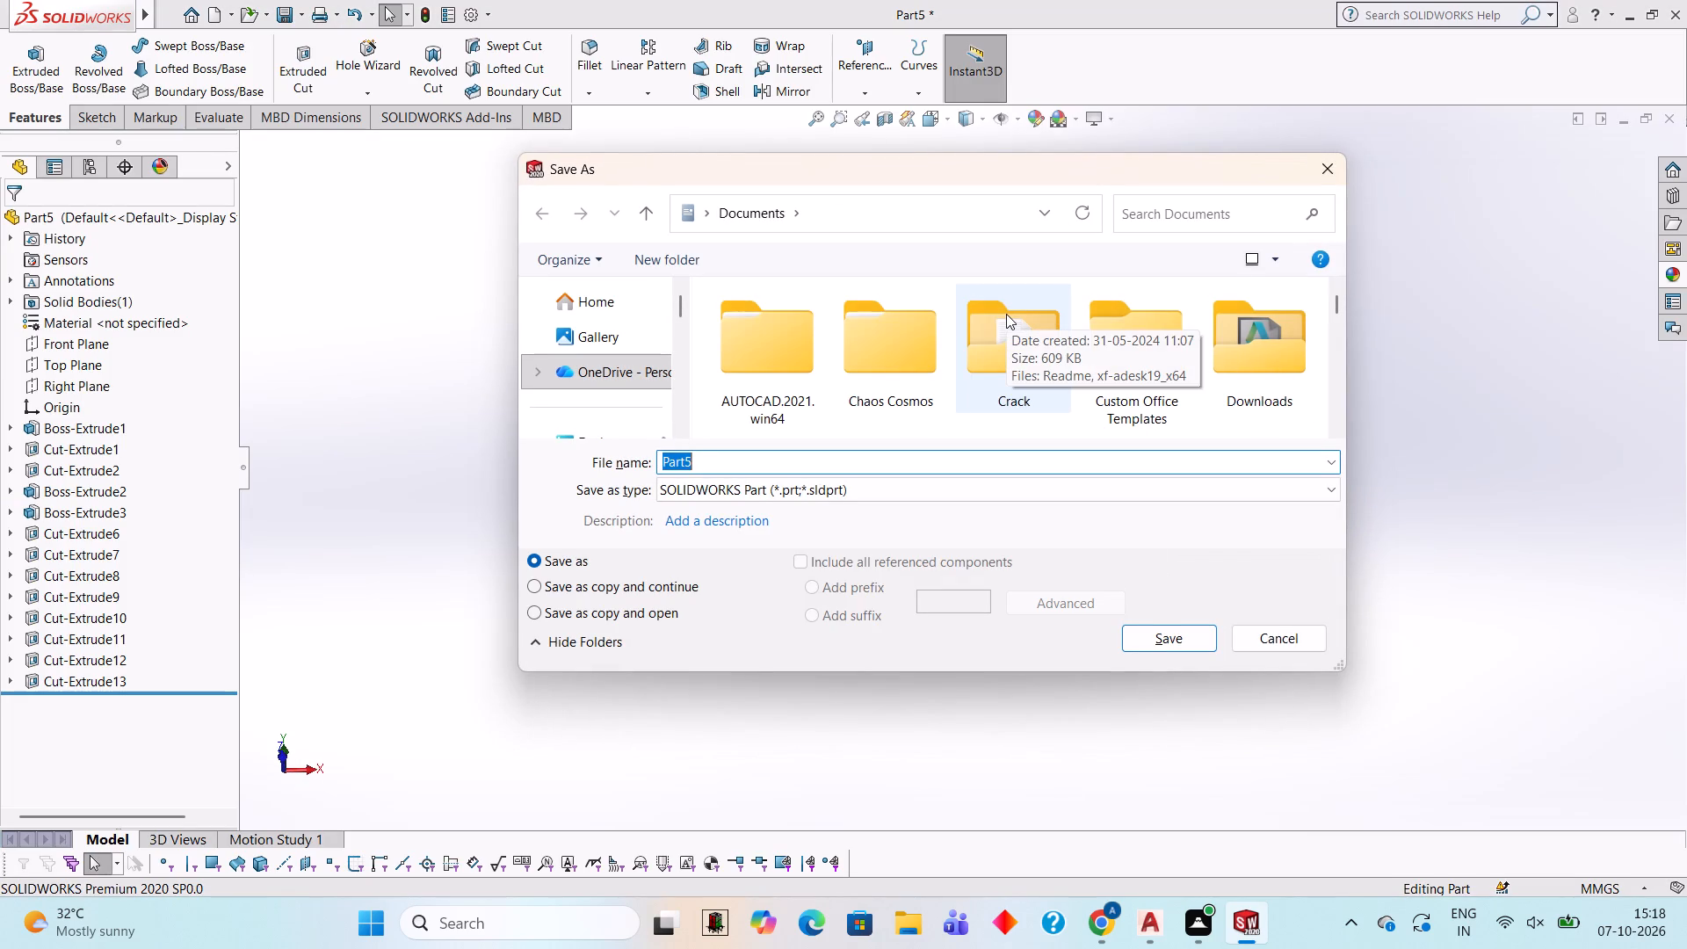
{"action": "type", "text": "BEARING"}
{"action": "key", "text": "space"}
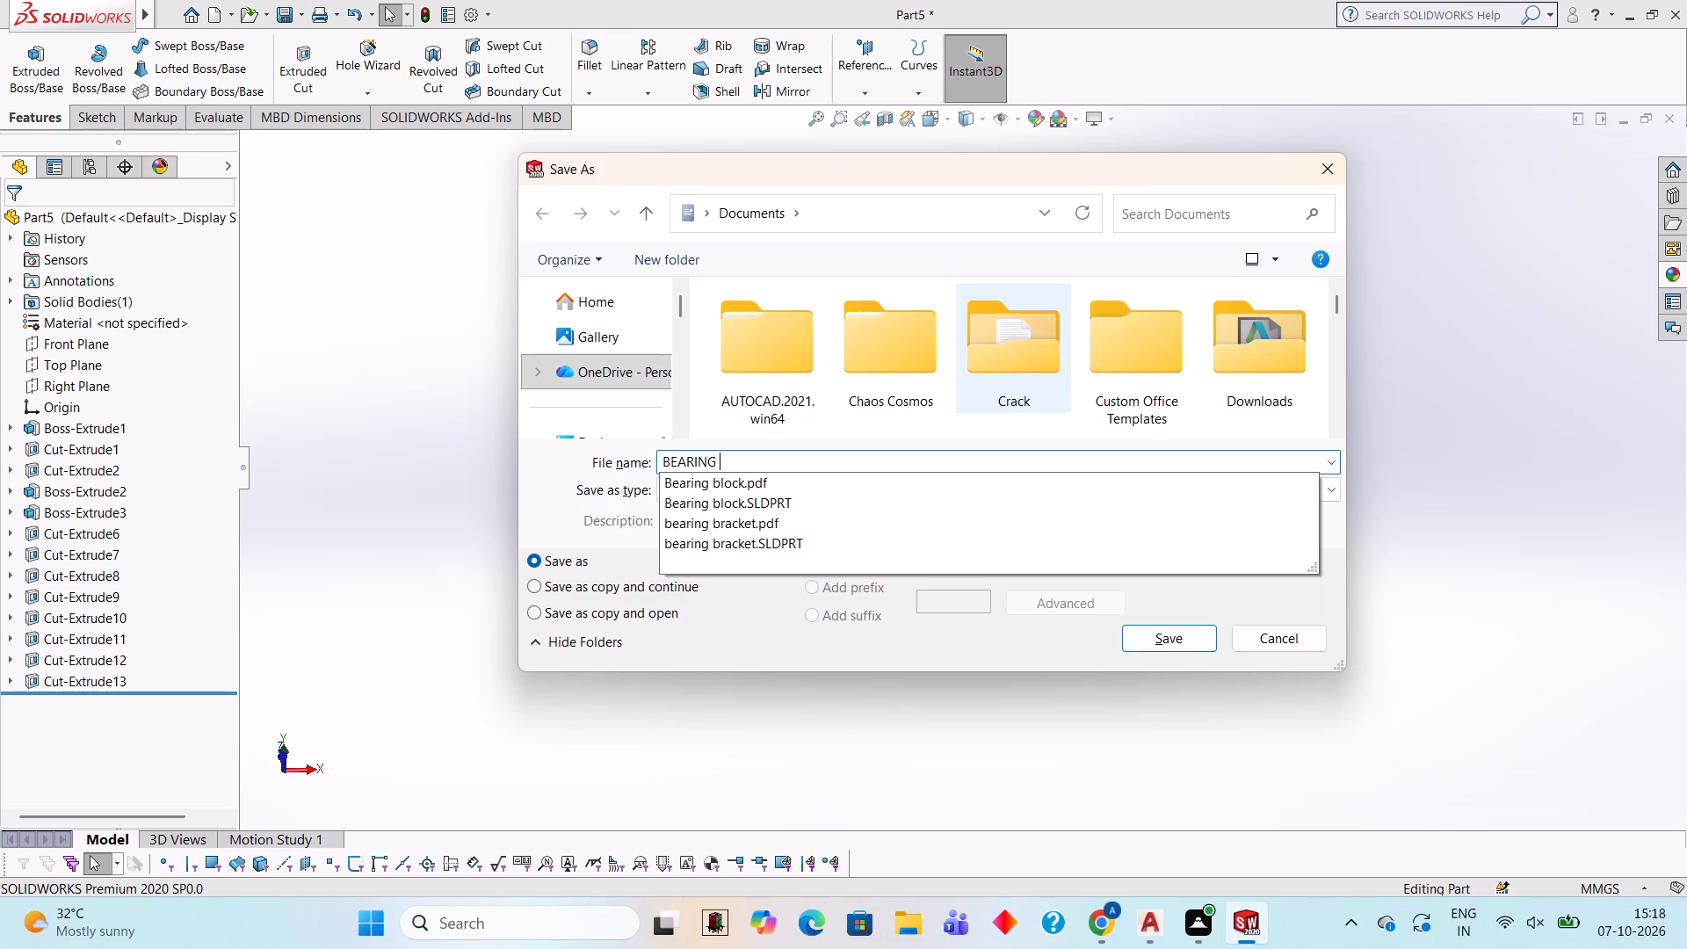
{"action": "type", "text": "SUPPORT"}
{"action": "key", "text": "space"}
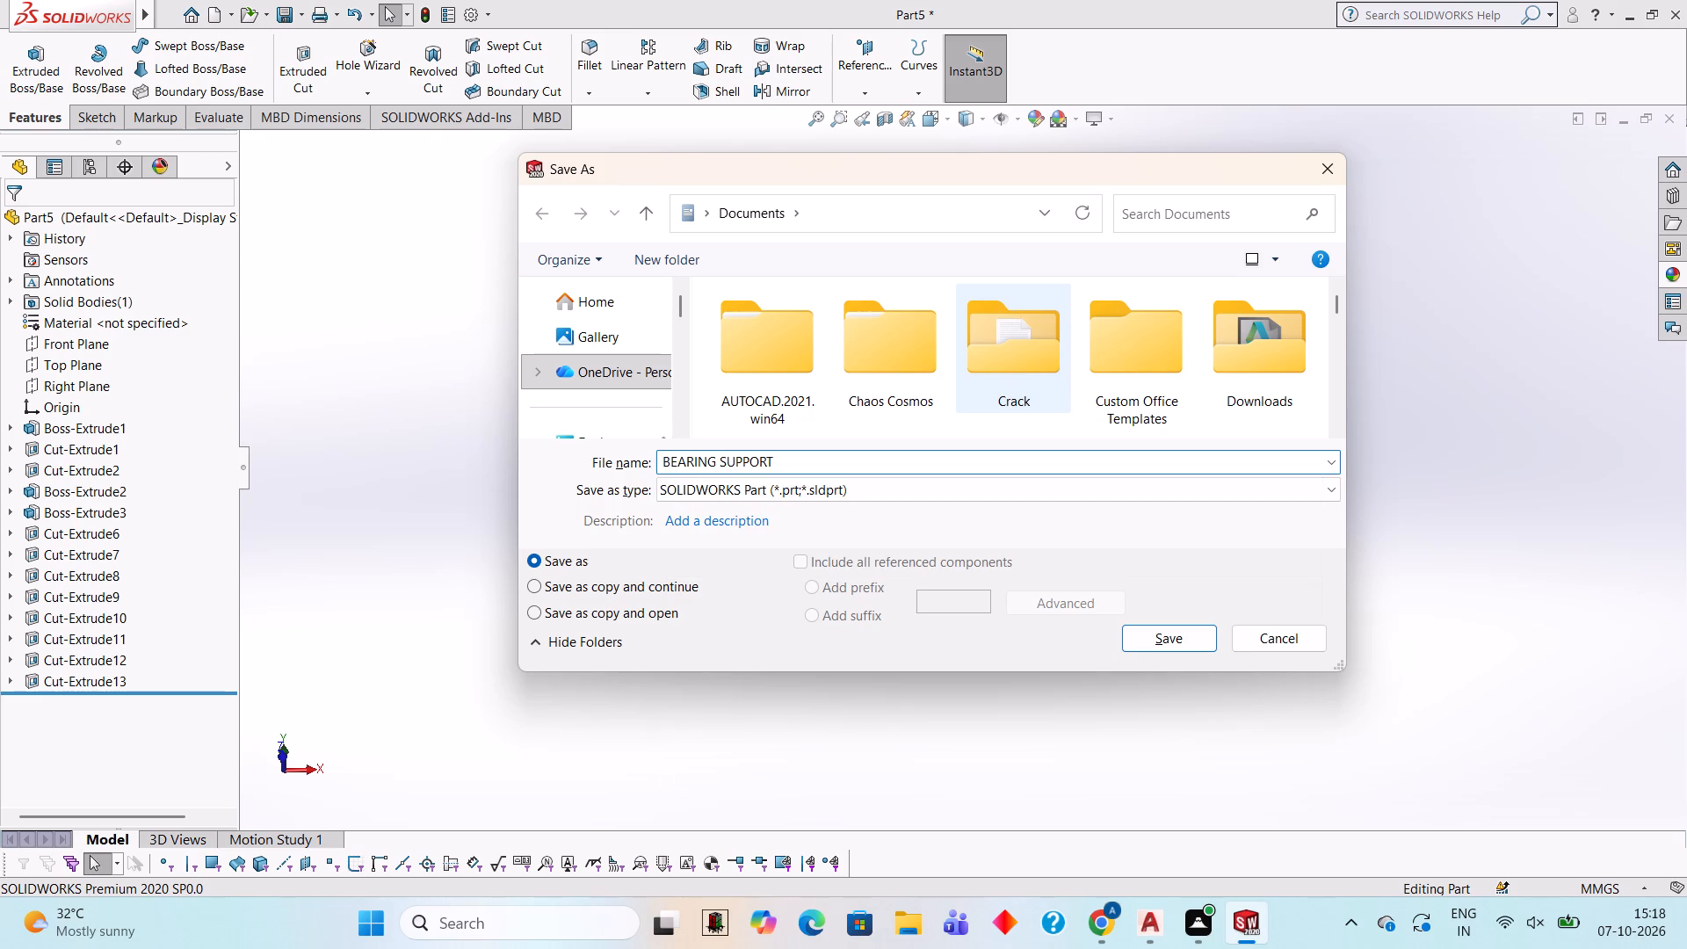
{"action": "left_click", "coordinate": [1197, 622]}
{"action": "left_click", "coordinate": [1198, 644]}
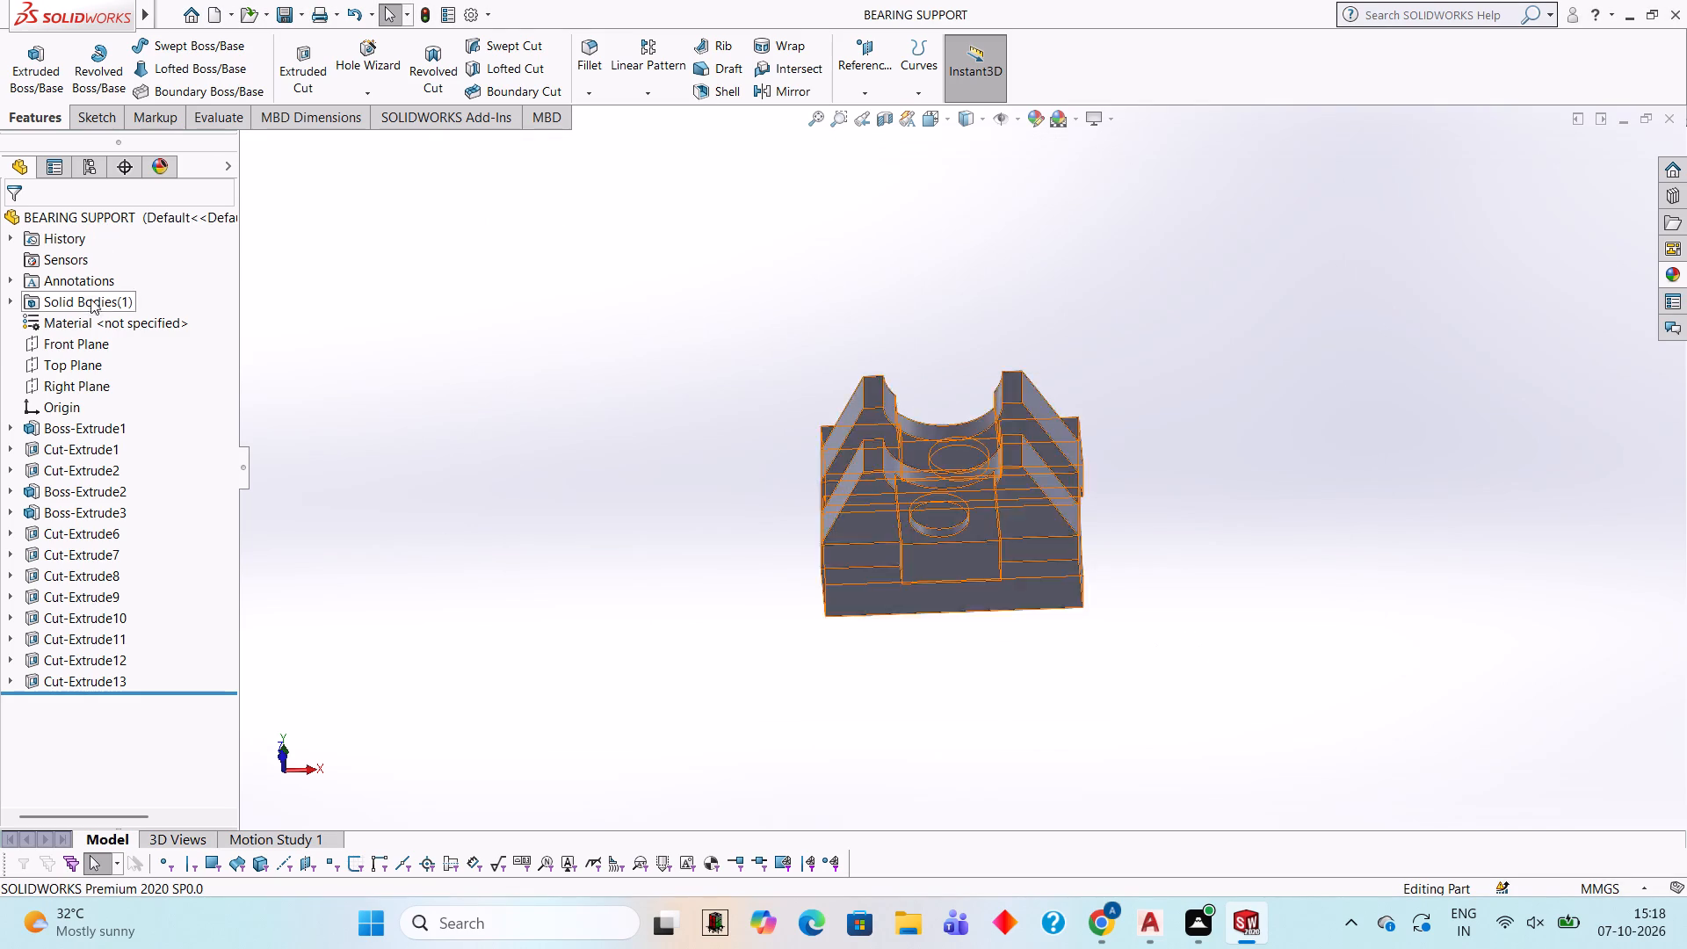
Save a copy of the part as an Adobe PDF named BEARING SUPPORT in the Documents folder.
{"action": "left_click", "coordinate": [306, 18]}
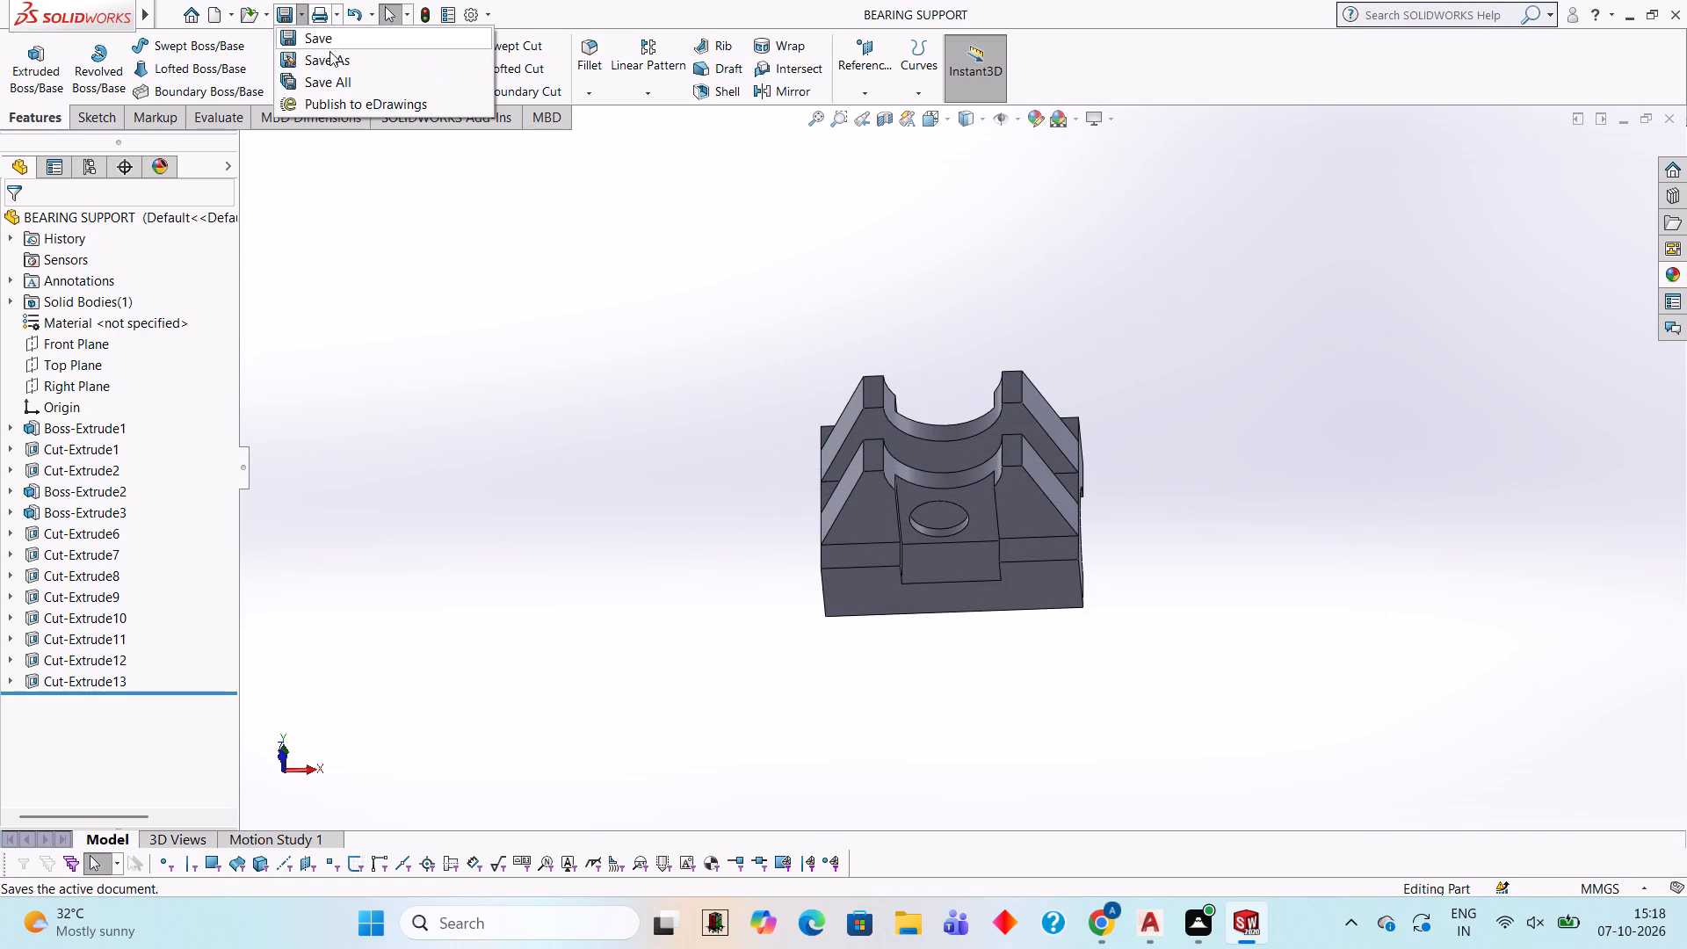
{"action": "left_click", "coordinate": [337, 56]}
{"action": "left_click", "coordinate": [913, 498]}
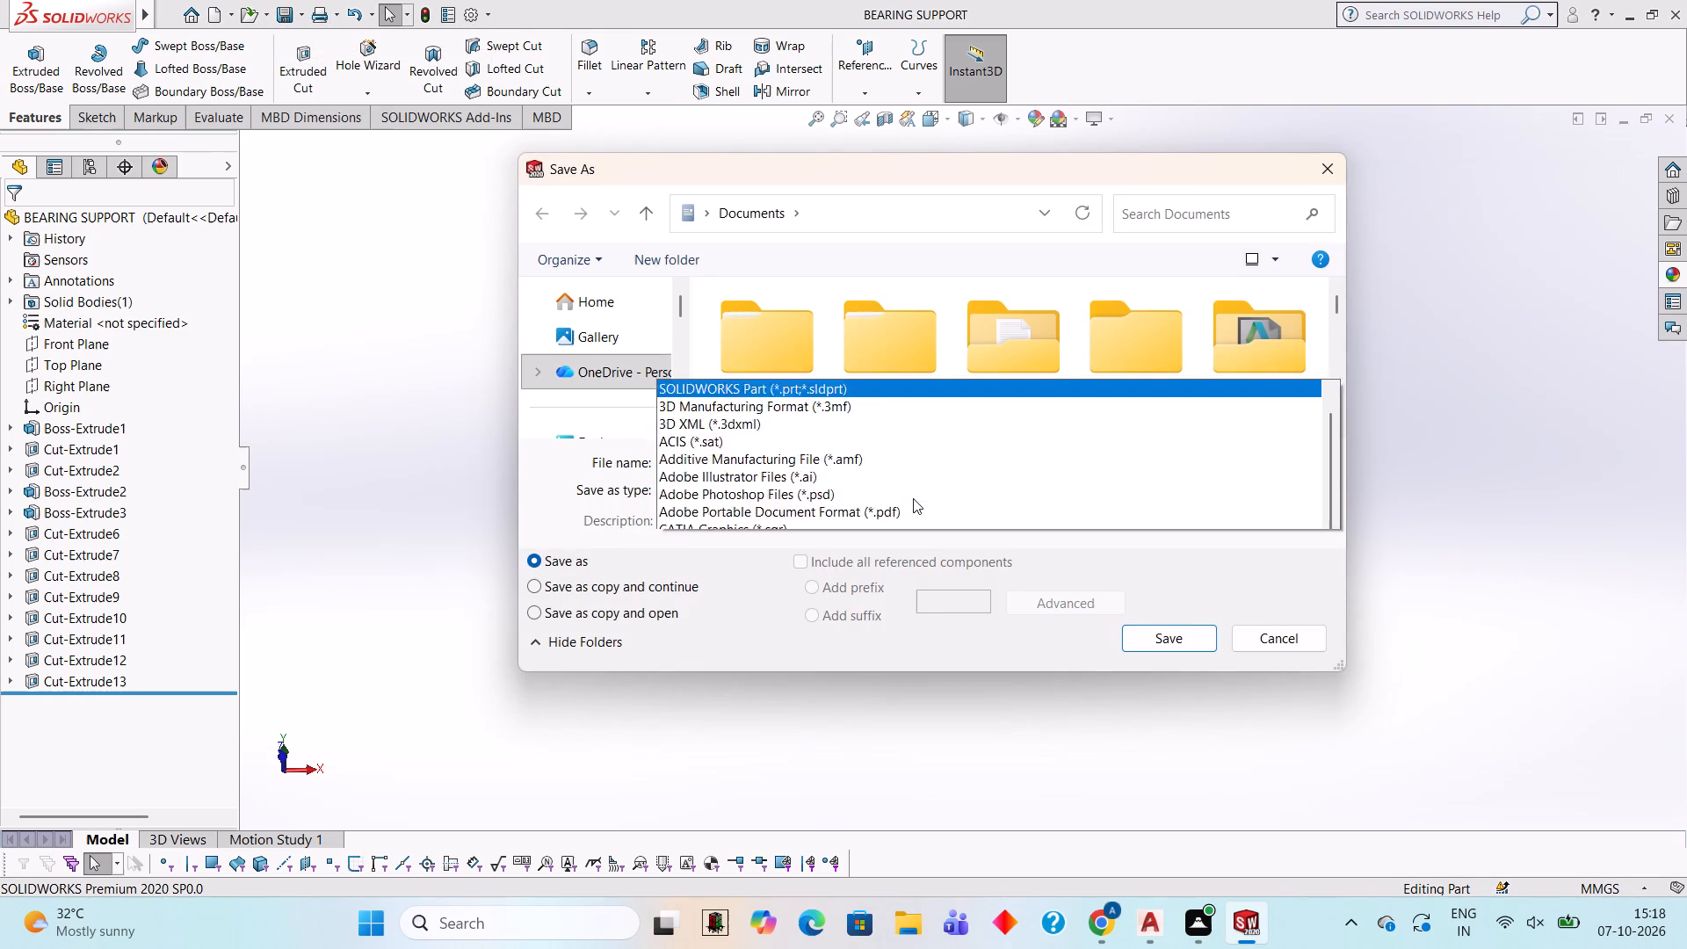
{"action": "left_click", "coordinate": [760, 127]}
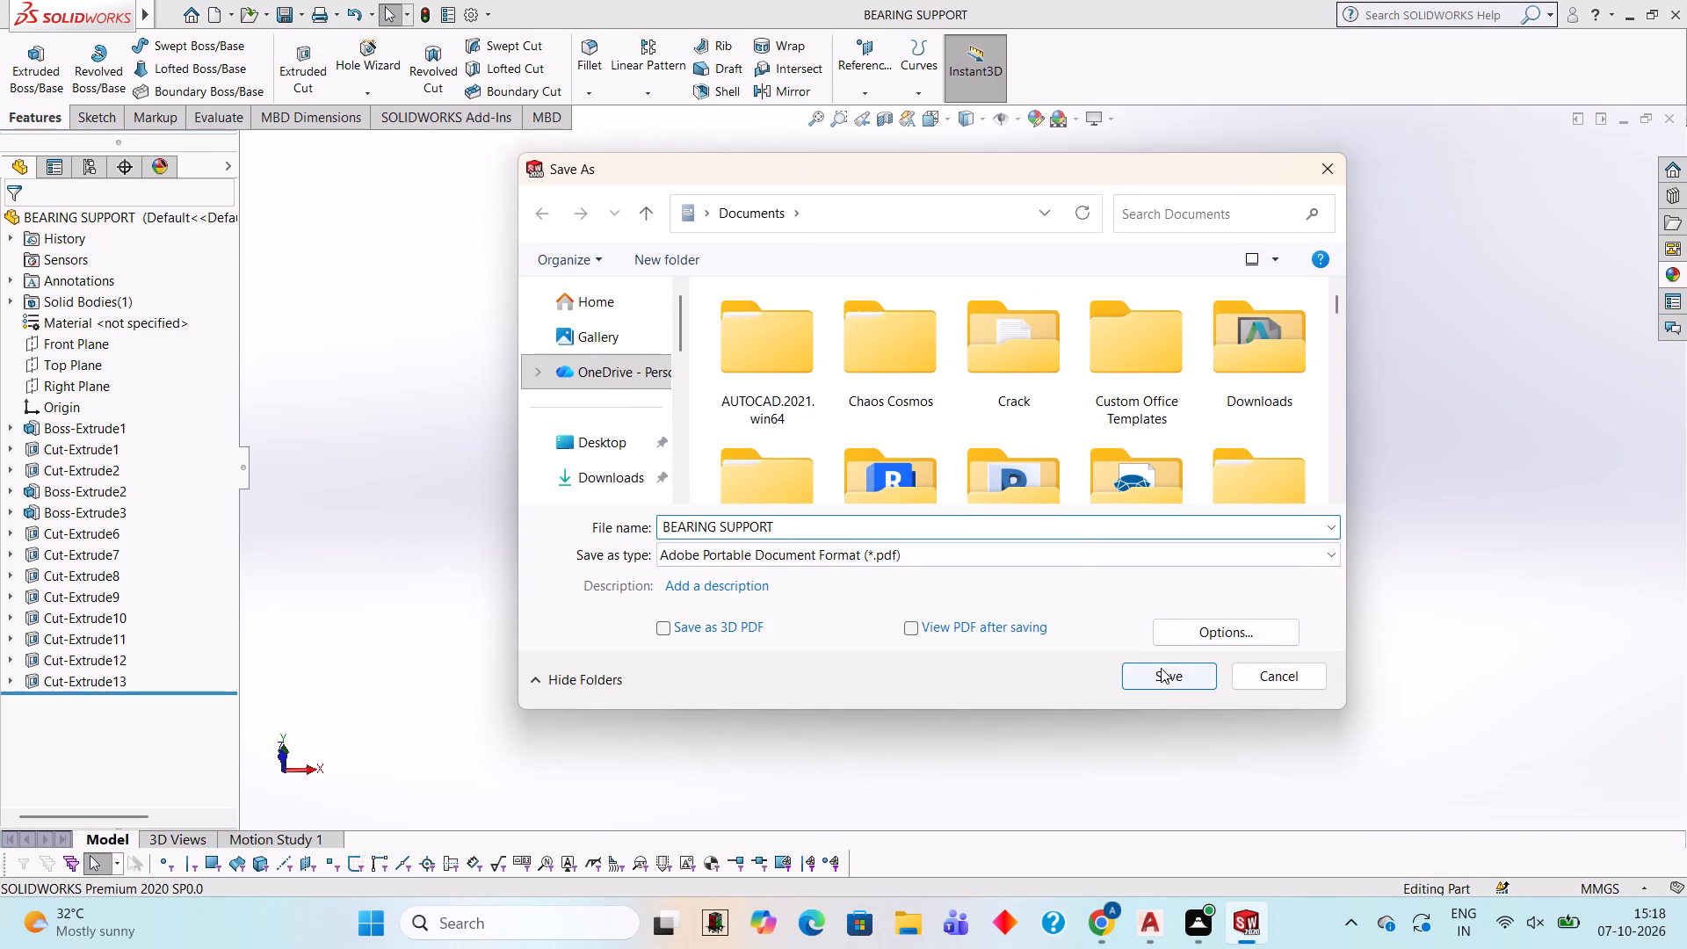
{"action": "left_click", "coordinate": [1161, 668]}
{"action": "scroll", "coordinate": [987, 438], "scroll_direction": "down", "scroll_amount": 6}
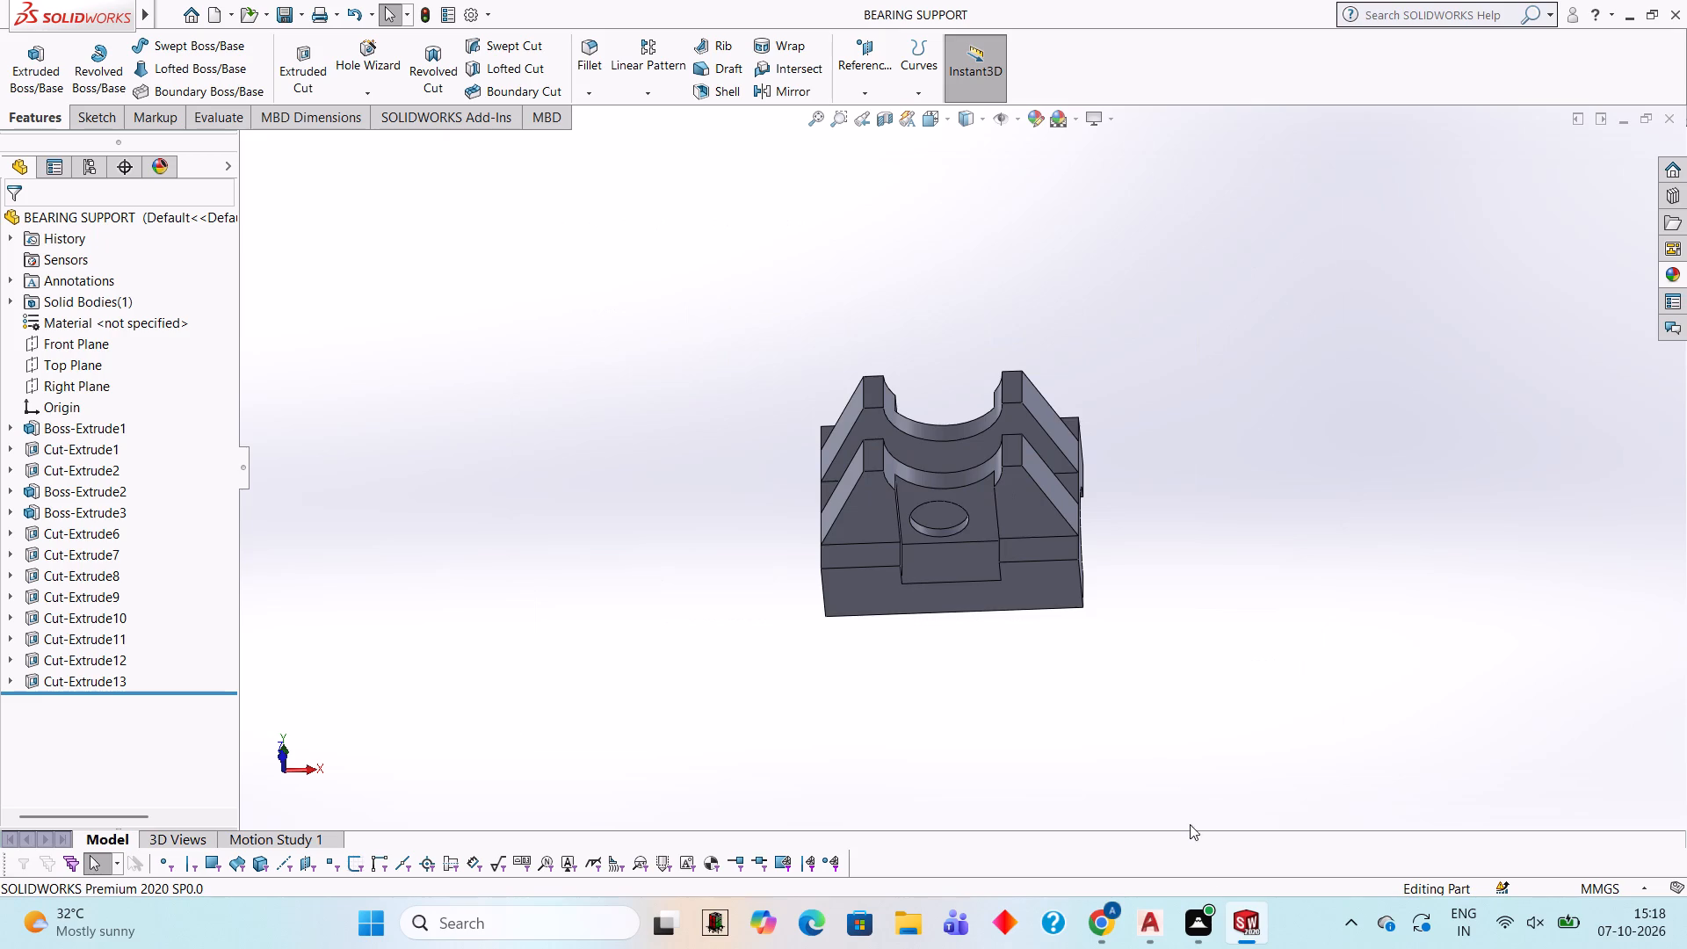